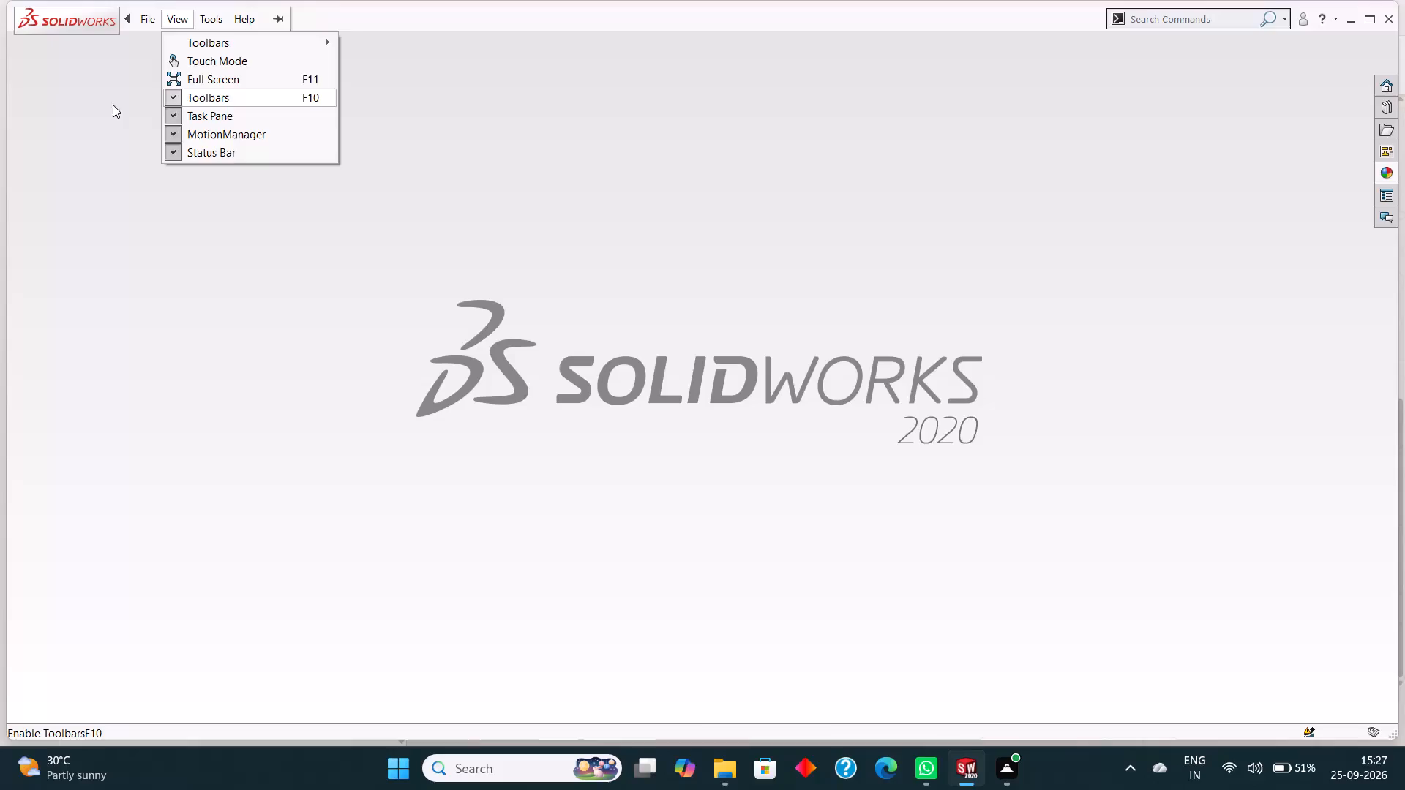
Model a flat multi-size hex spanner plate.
Create a new part document.
click(57, 112)
click(201, 20)
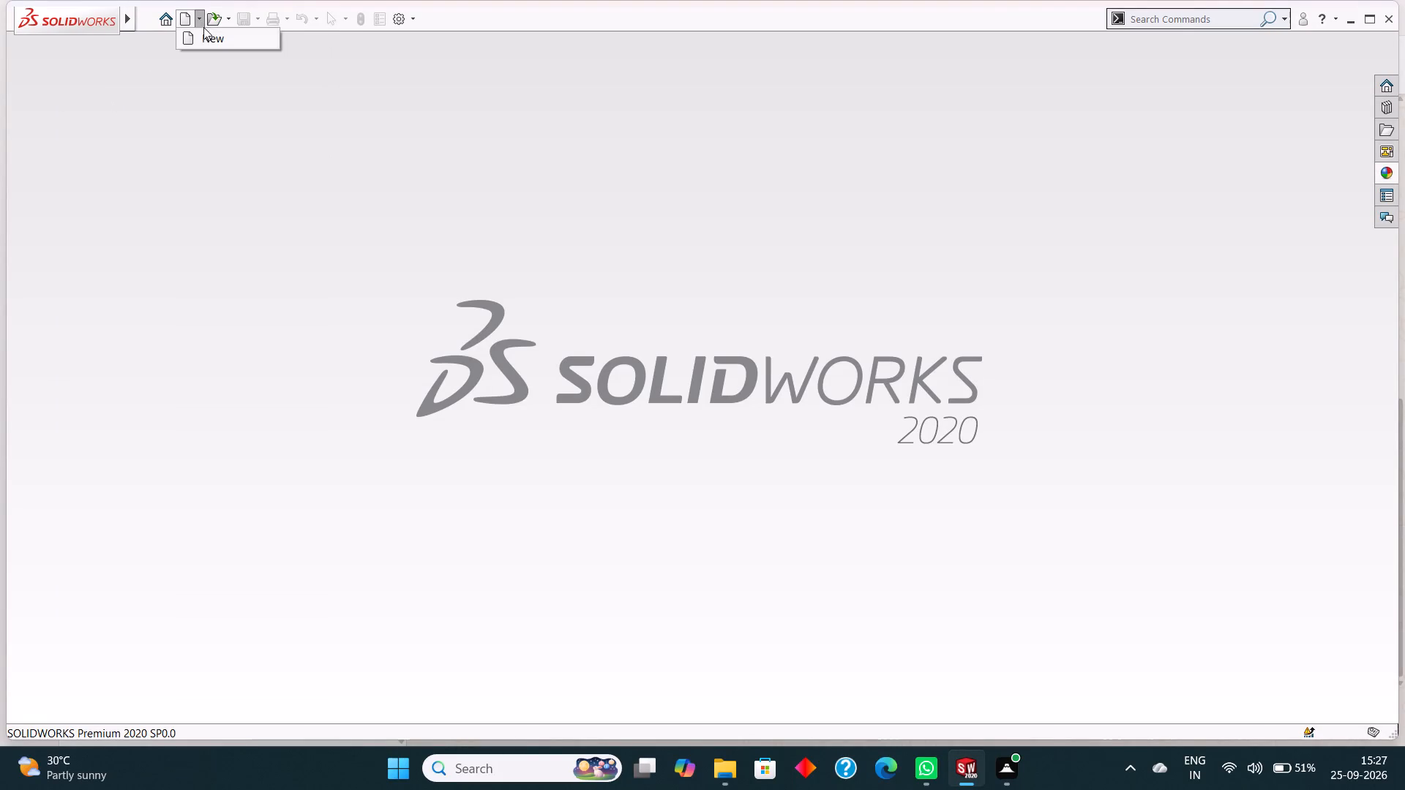
click(206, 34)
click(356, 325)
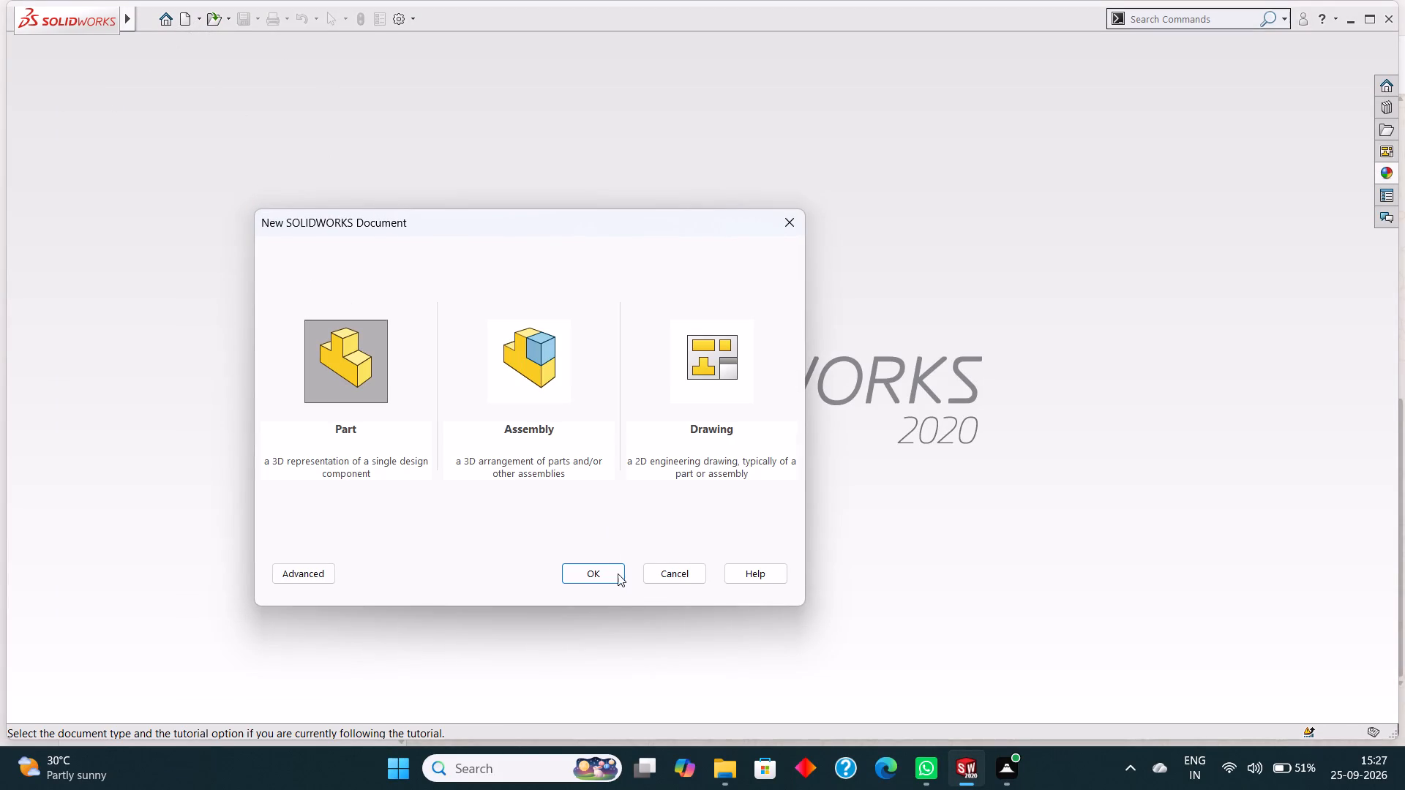
click(618, 581)
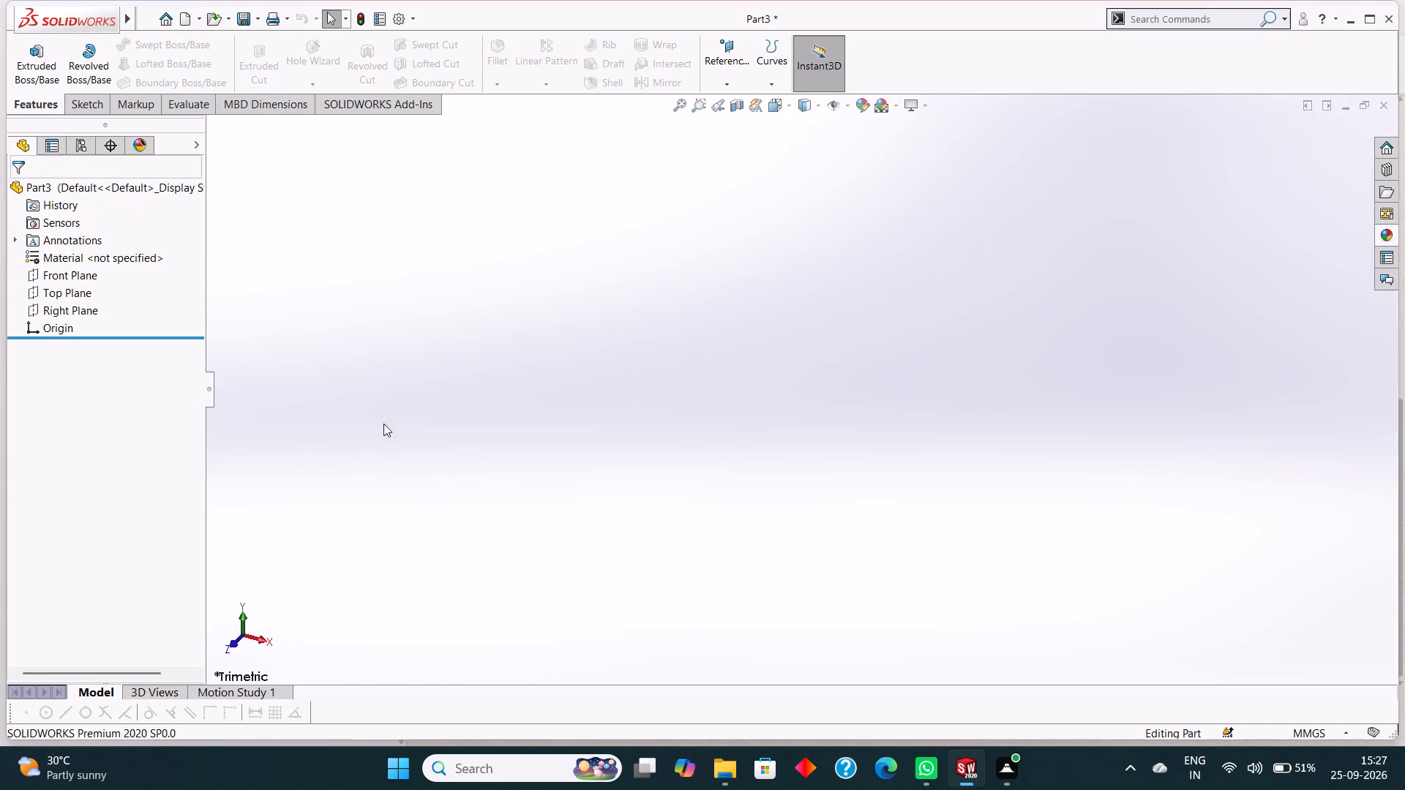
Sketch a circle of radius 32 mm centred on the origin on the Front Plane.
click(78, 280)
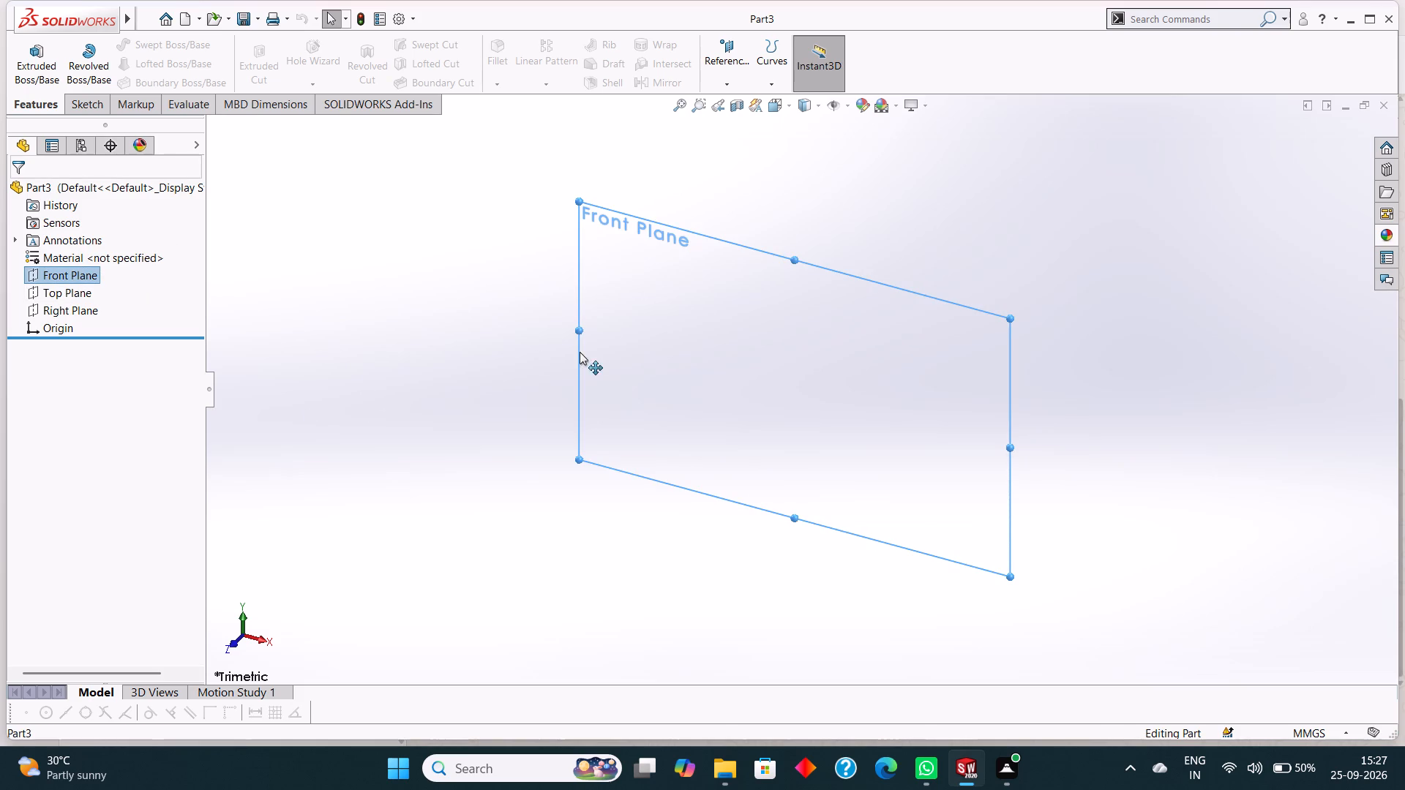
click(77, 108)
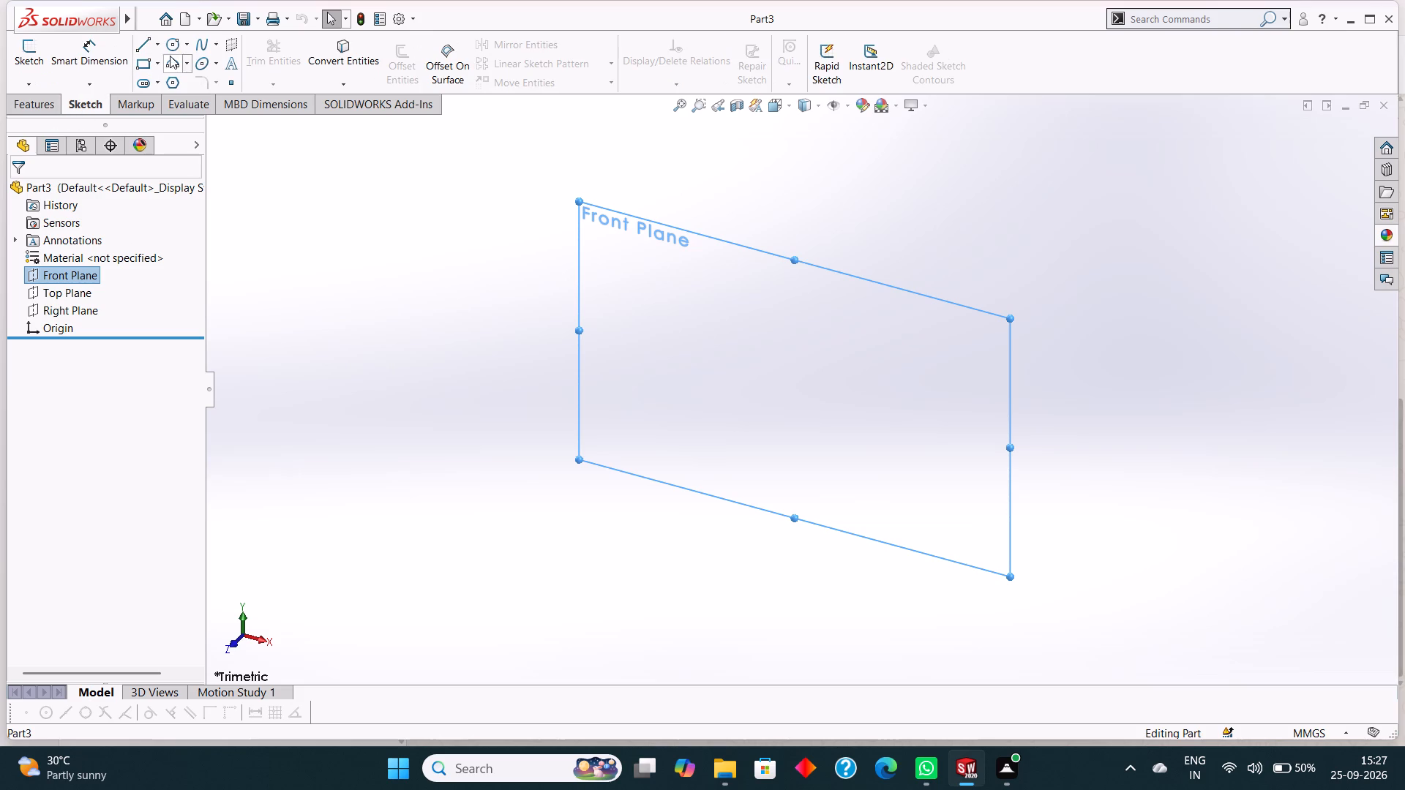
click(179, 43)
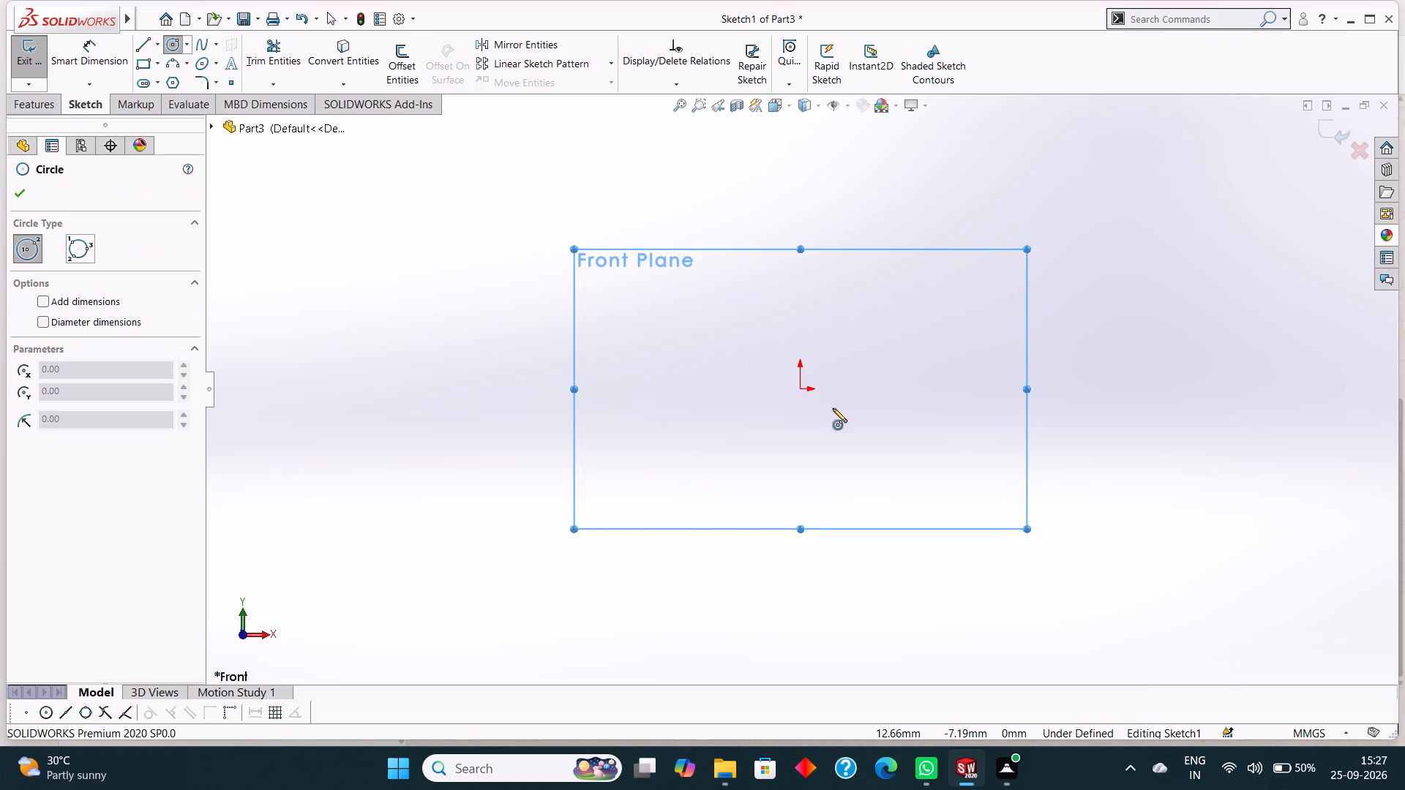
click(804, 389)
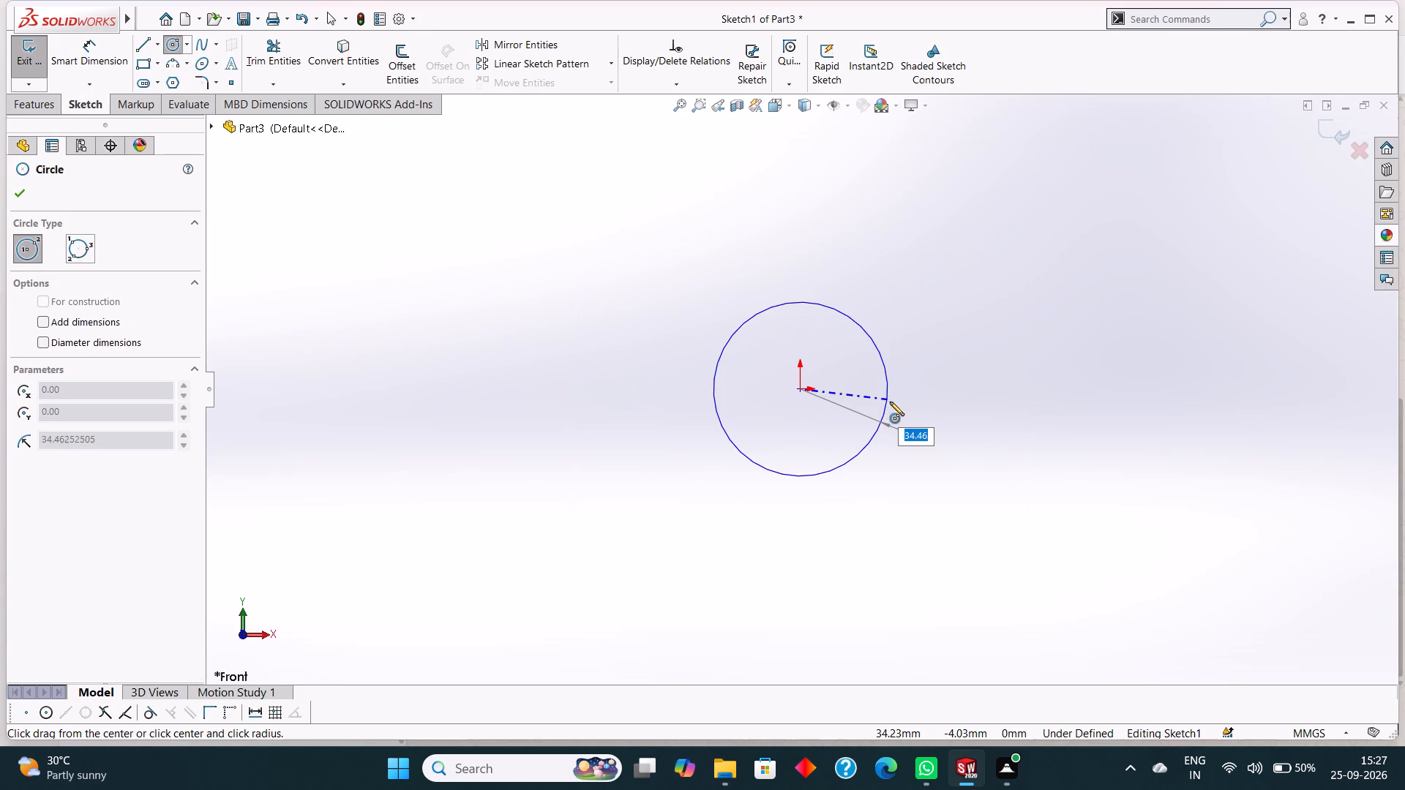
text(32)
key(Return)
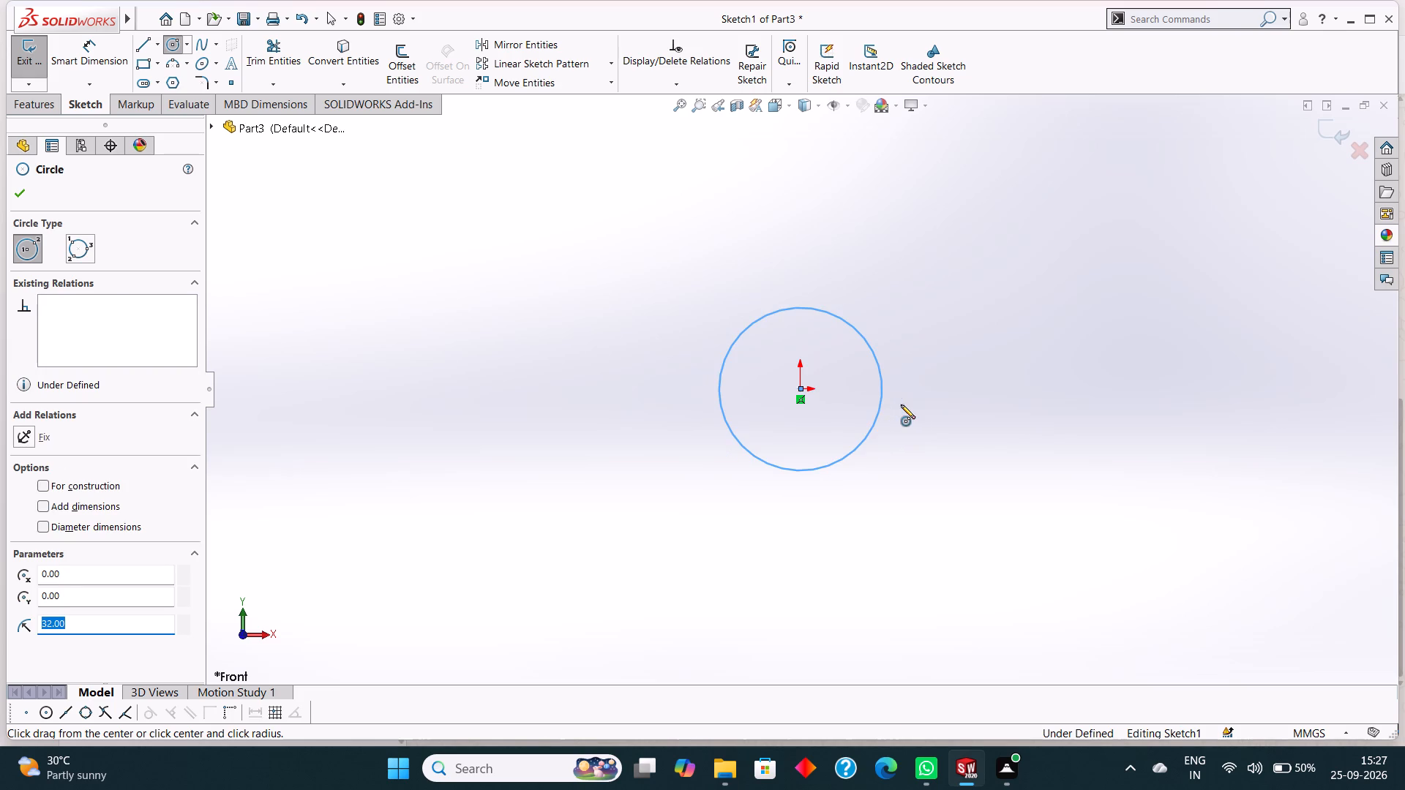
click(13, 195)
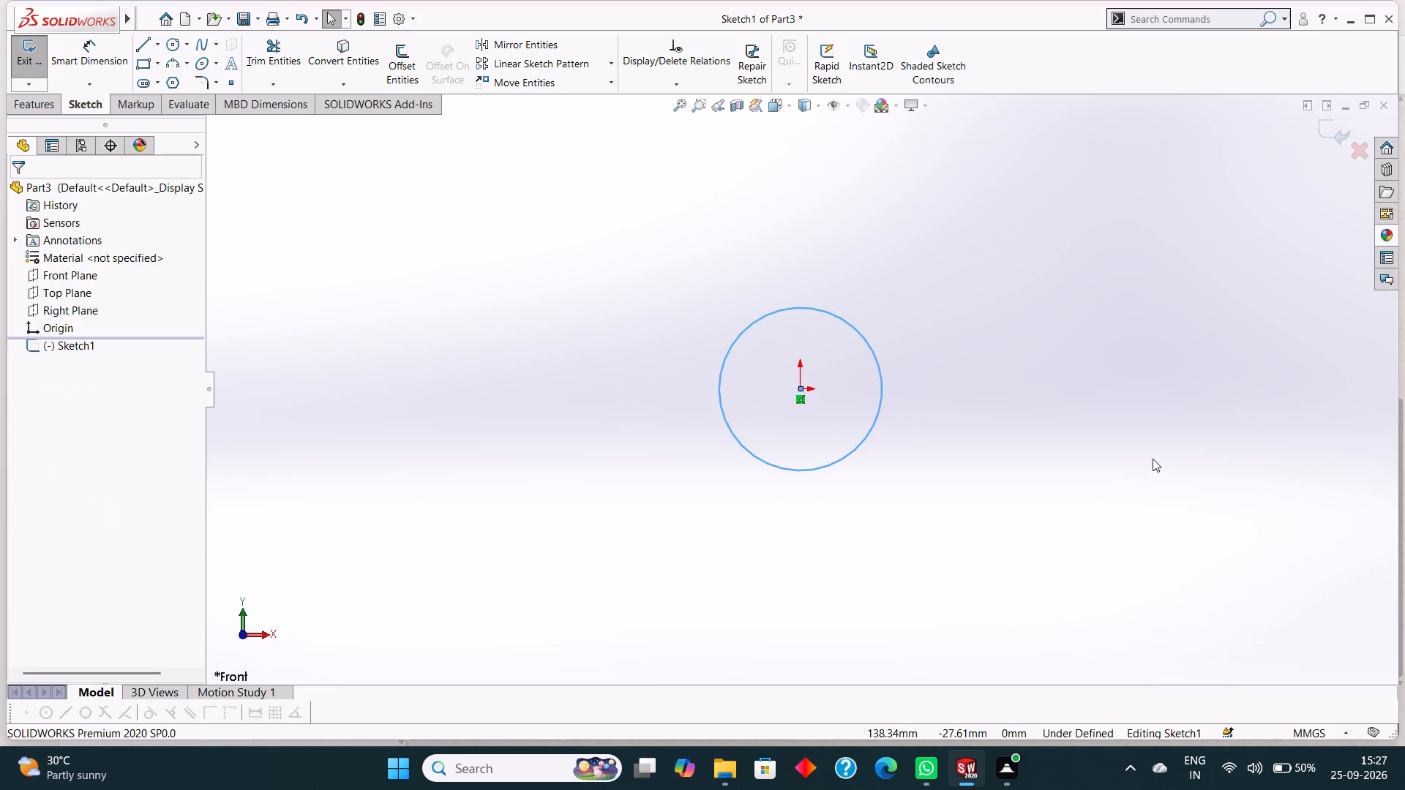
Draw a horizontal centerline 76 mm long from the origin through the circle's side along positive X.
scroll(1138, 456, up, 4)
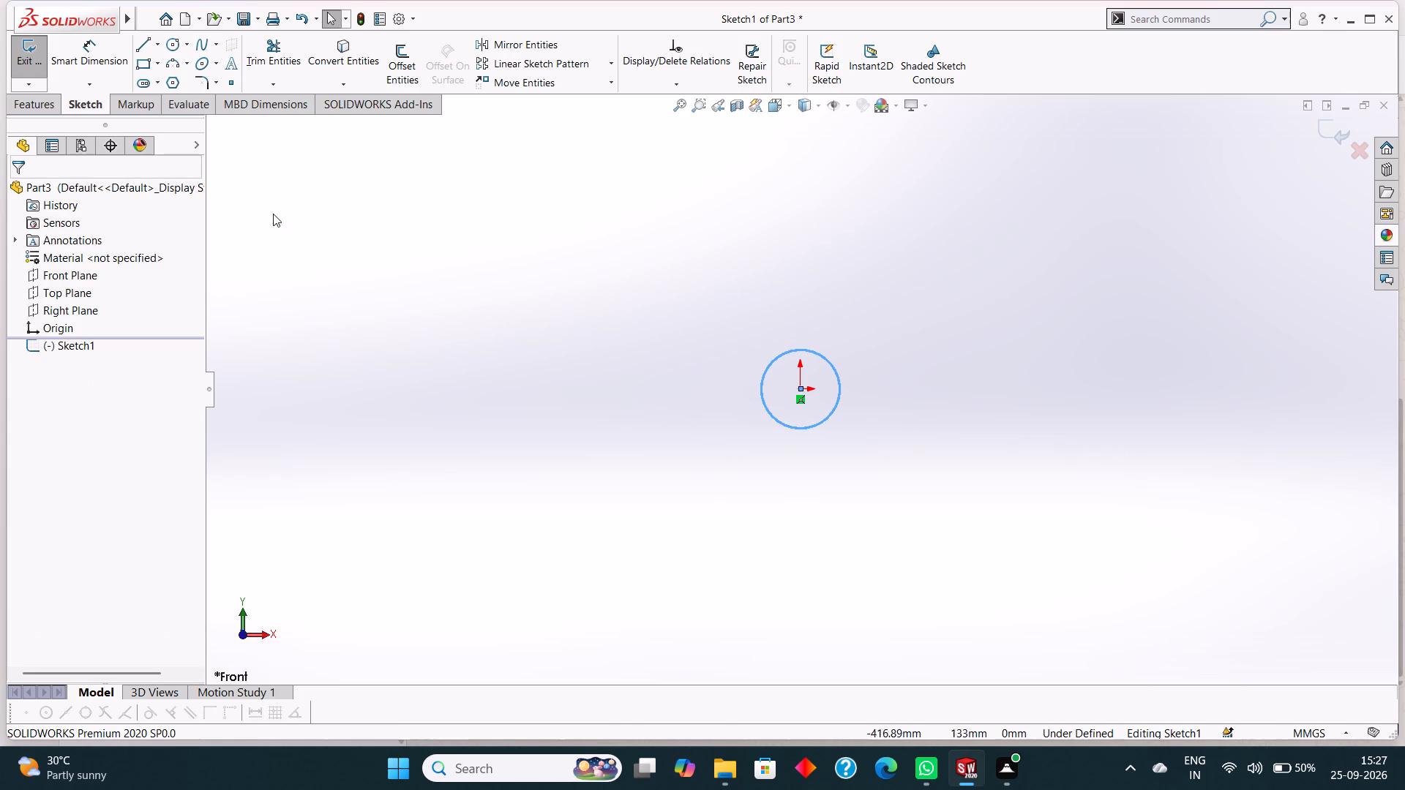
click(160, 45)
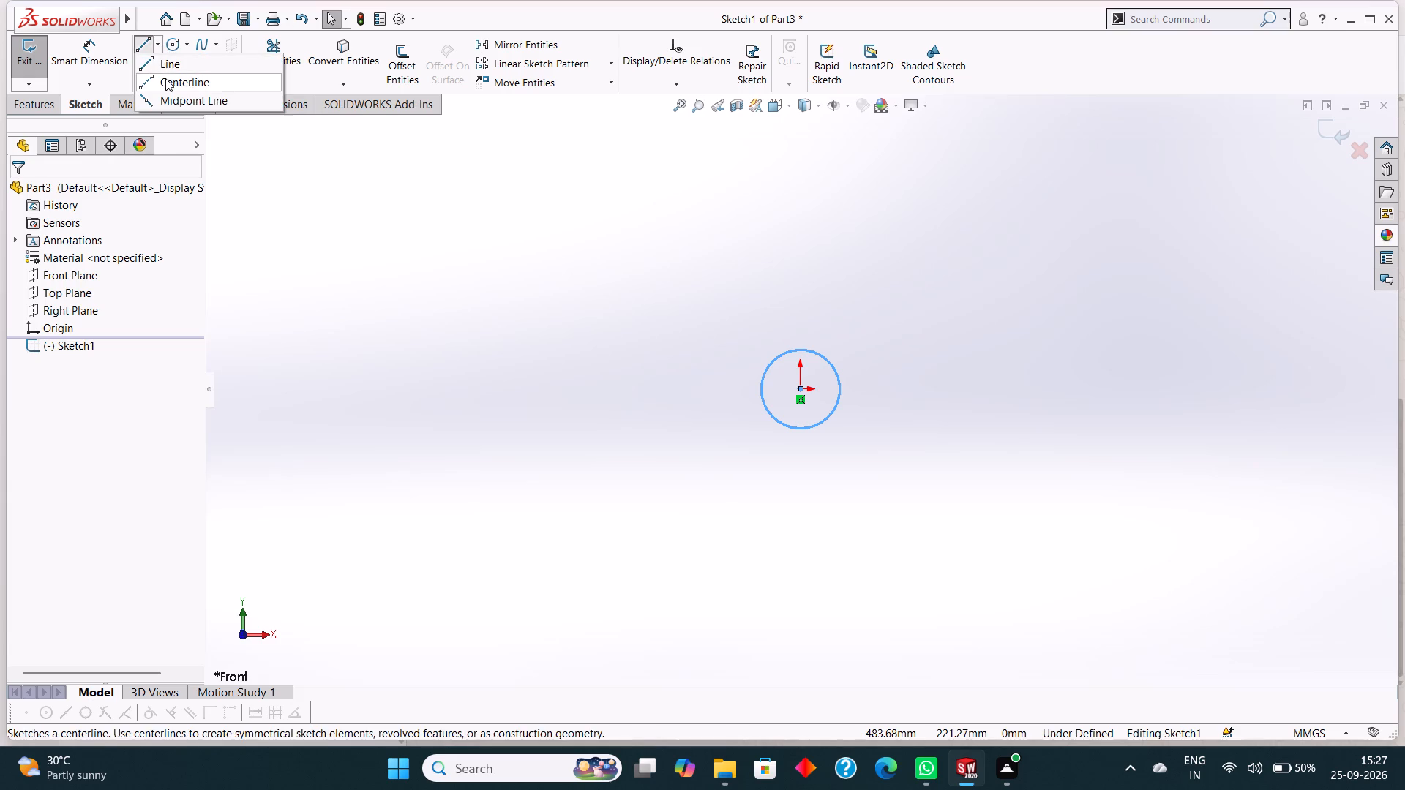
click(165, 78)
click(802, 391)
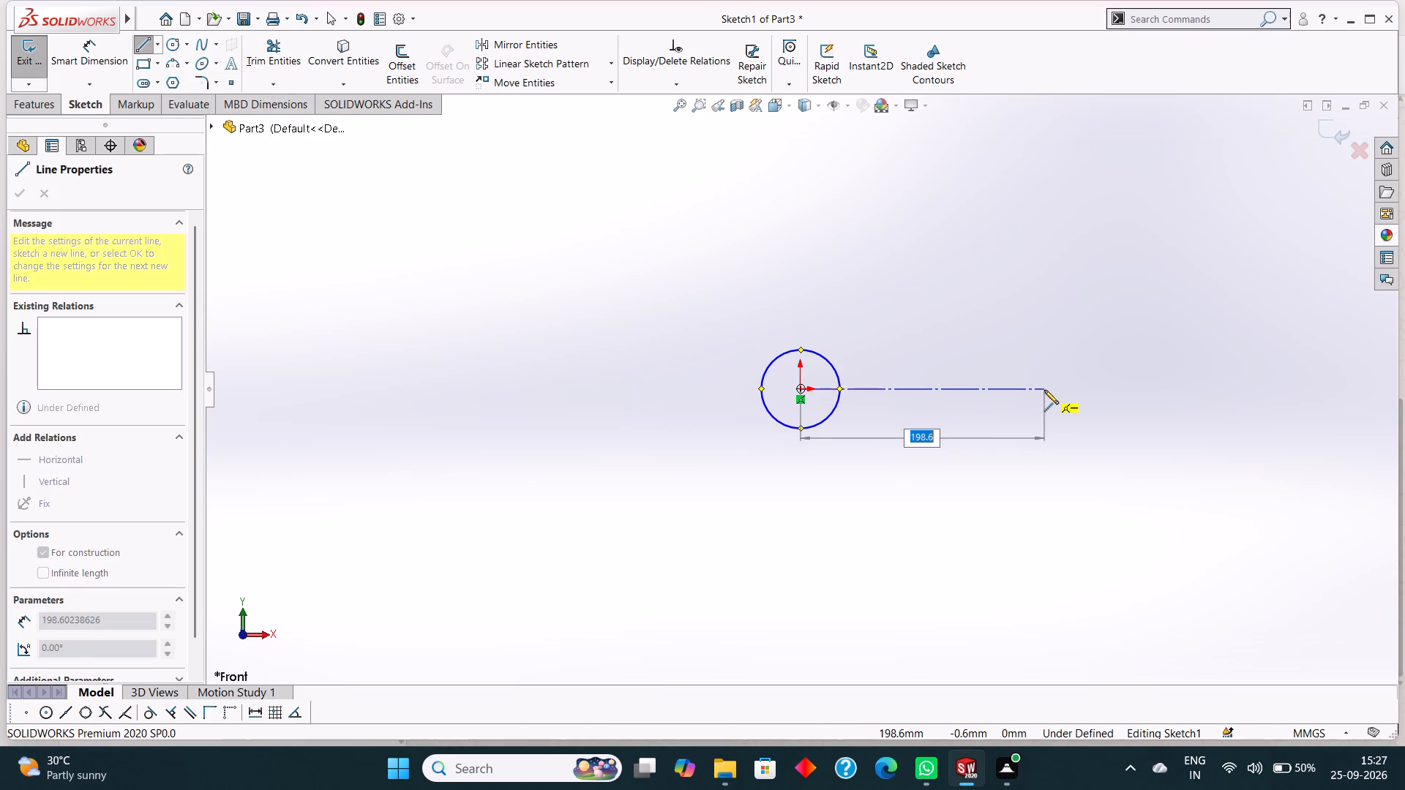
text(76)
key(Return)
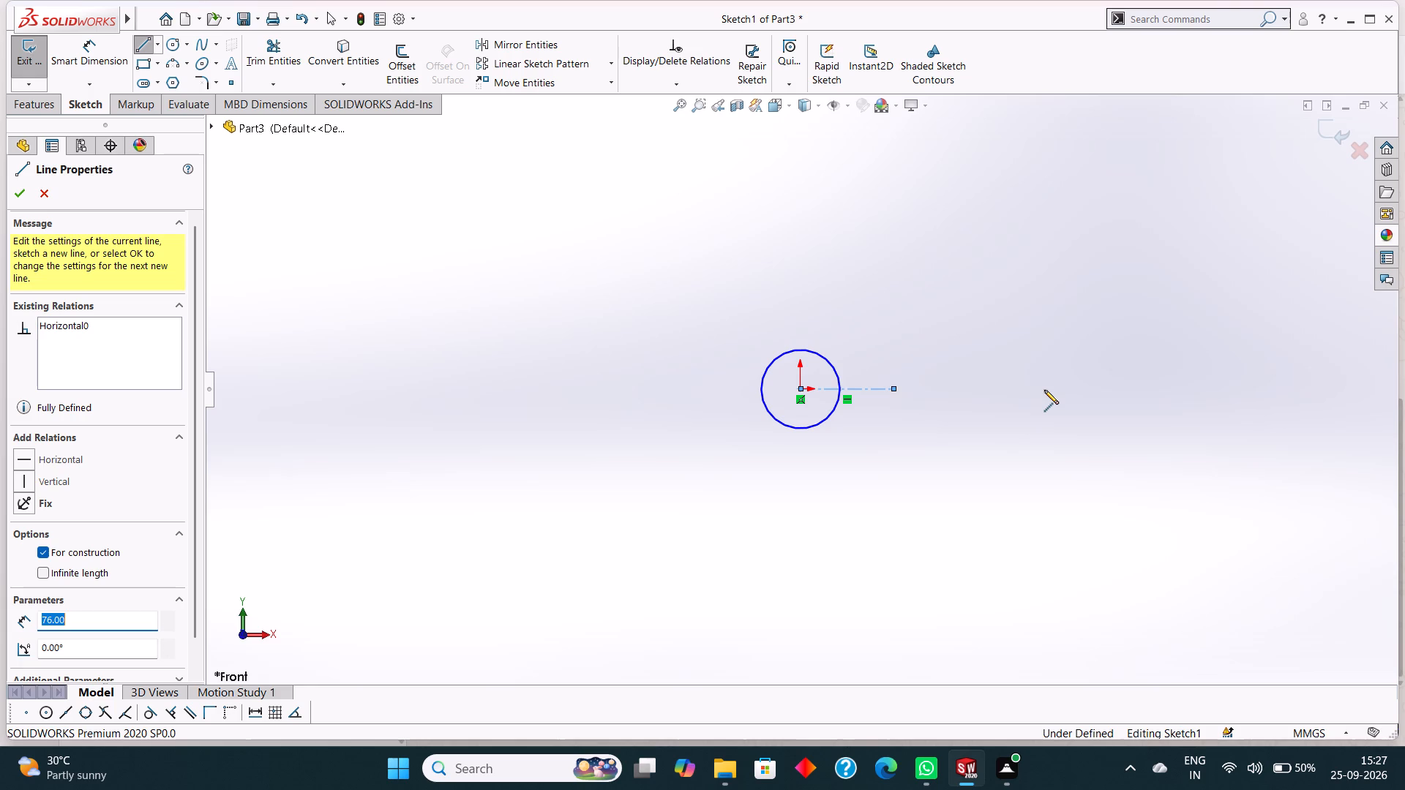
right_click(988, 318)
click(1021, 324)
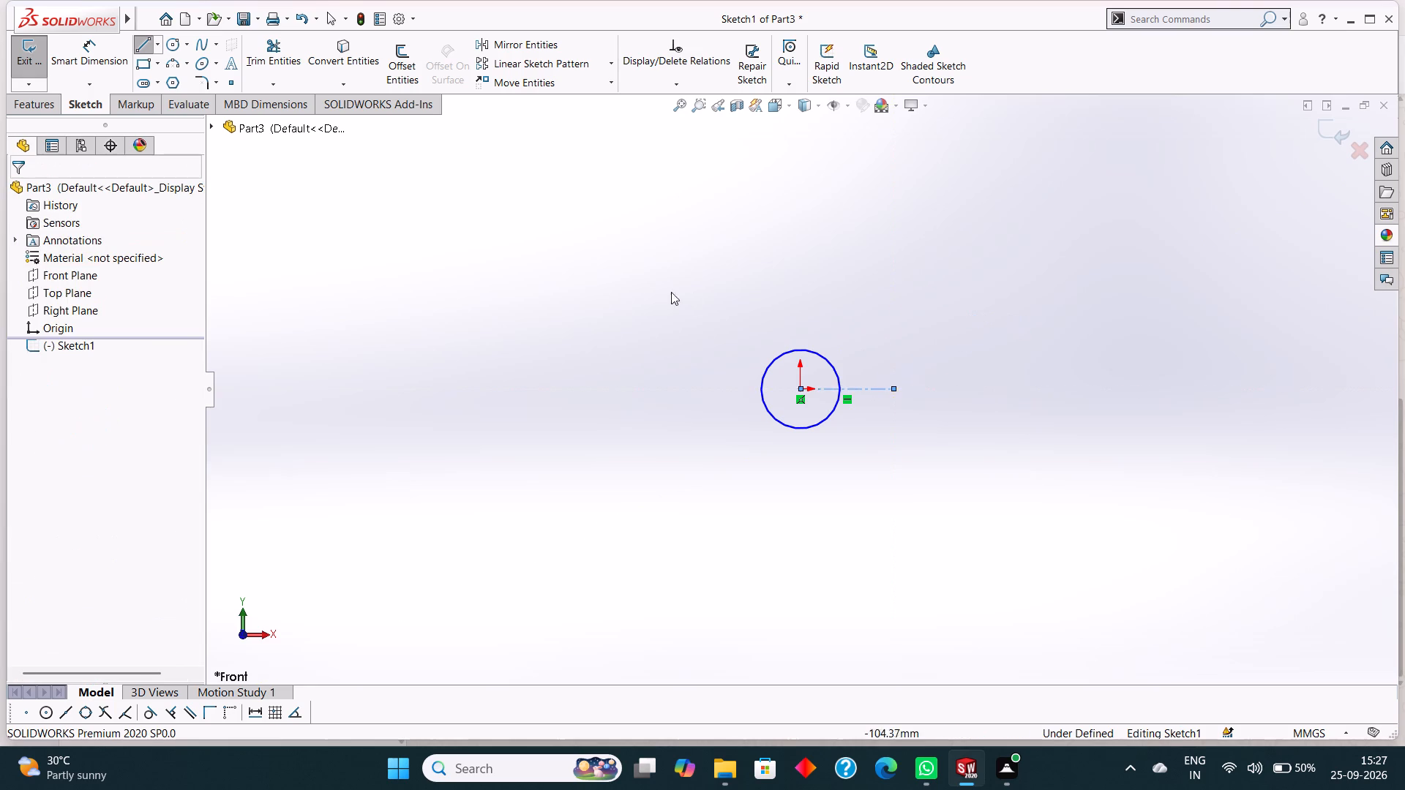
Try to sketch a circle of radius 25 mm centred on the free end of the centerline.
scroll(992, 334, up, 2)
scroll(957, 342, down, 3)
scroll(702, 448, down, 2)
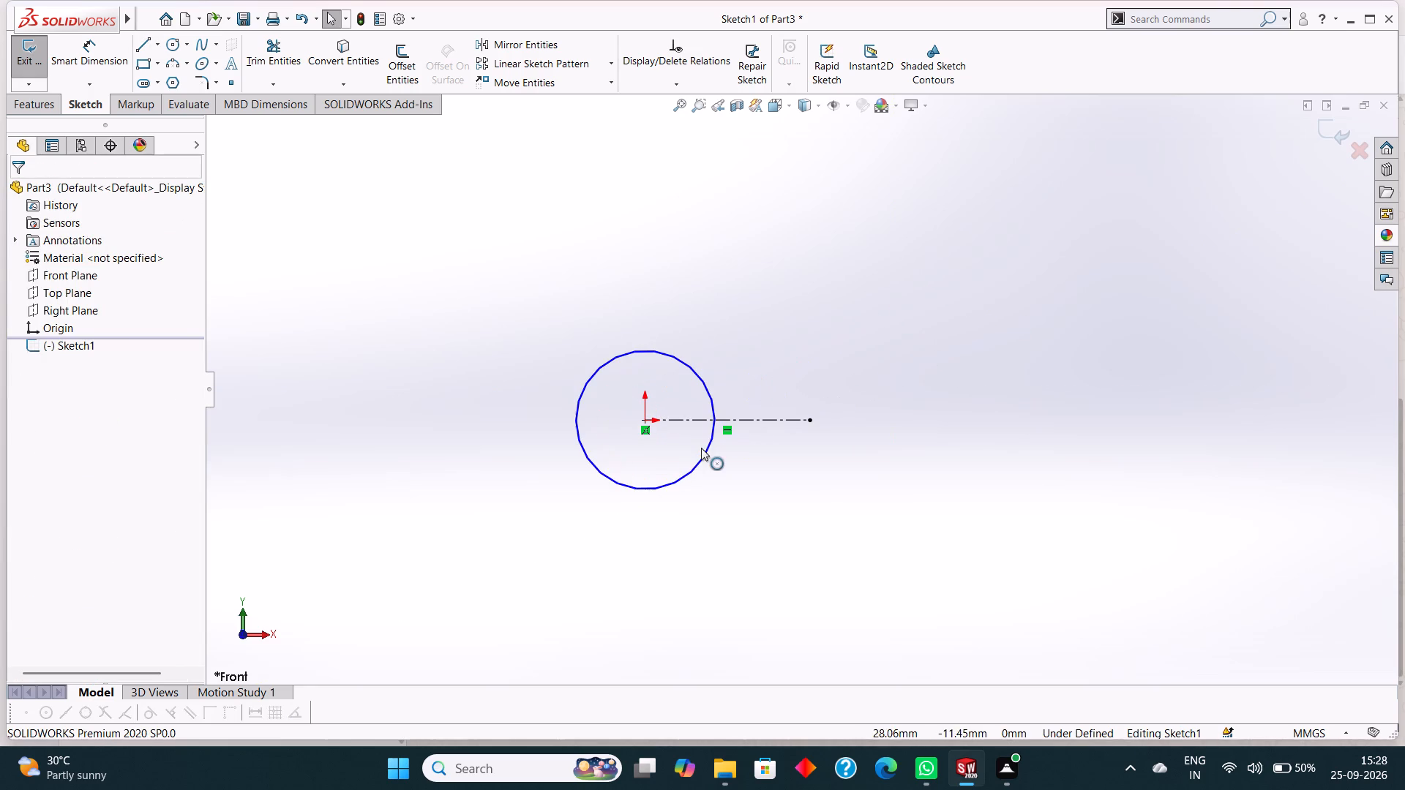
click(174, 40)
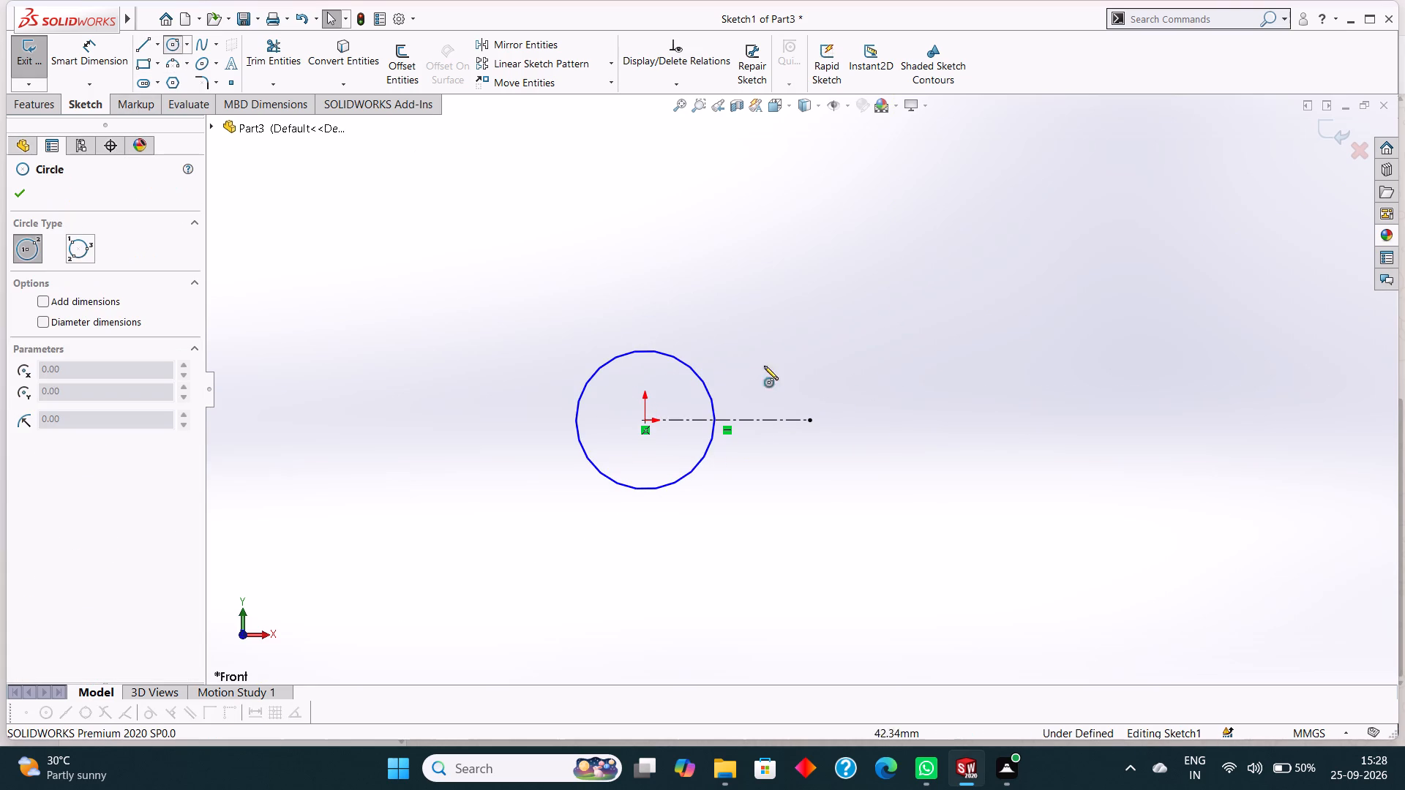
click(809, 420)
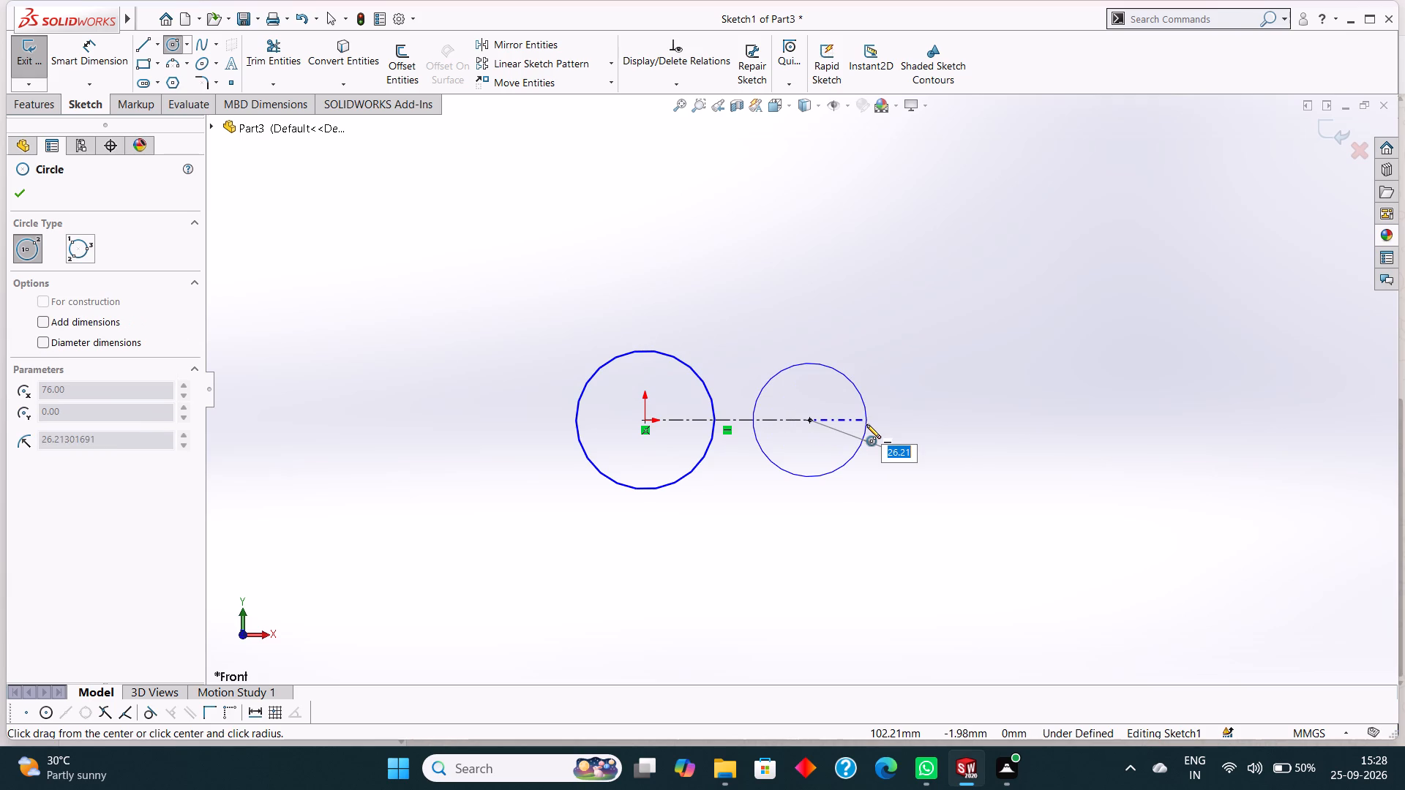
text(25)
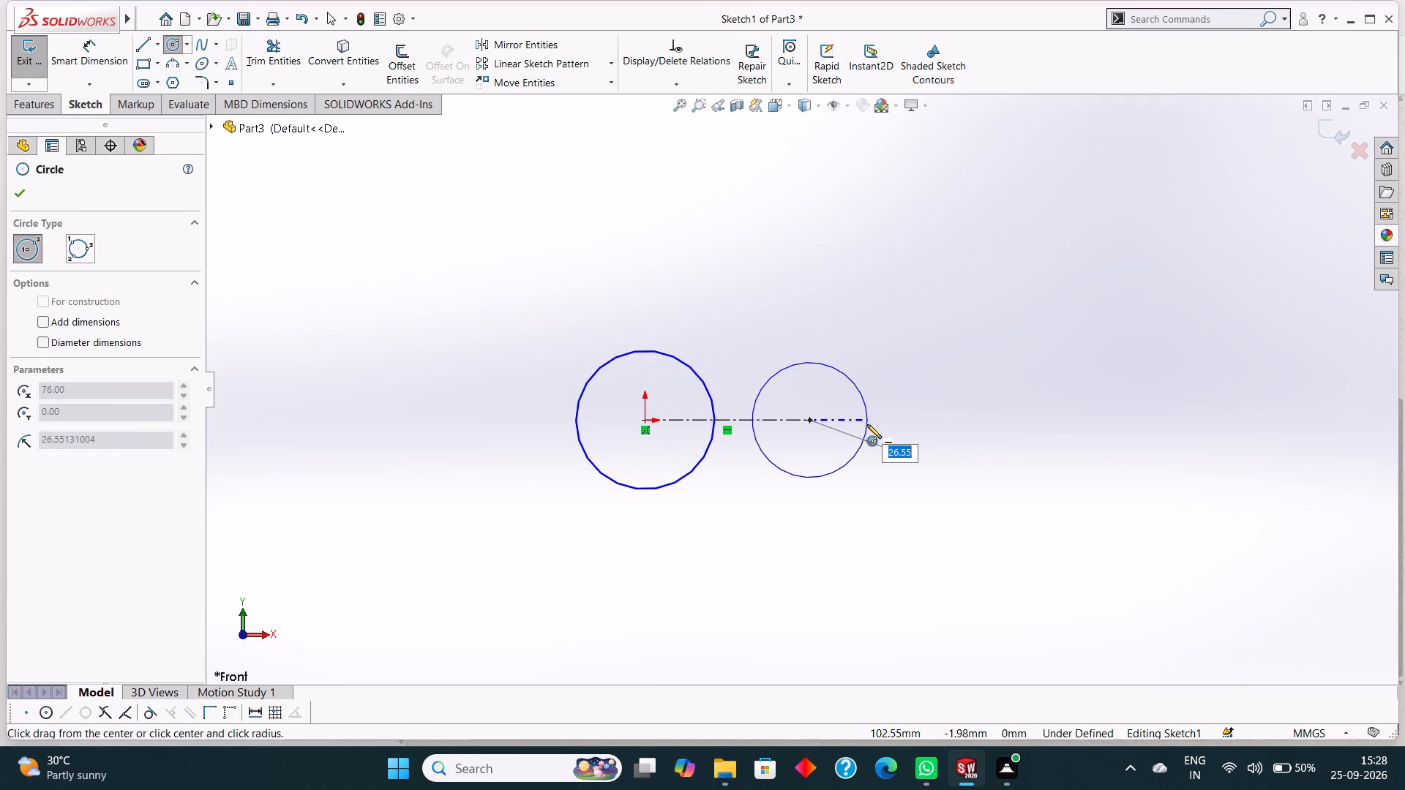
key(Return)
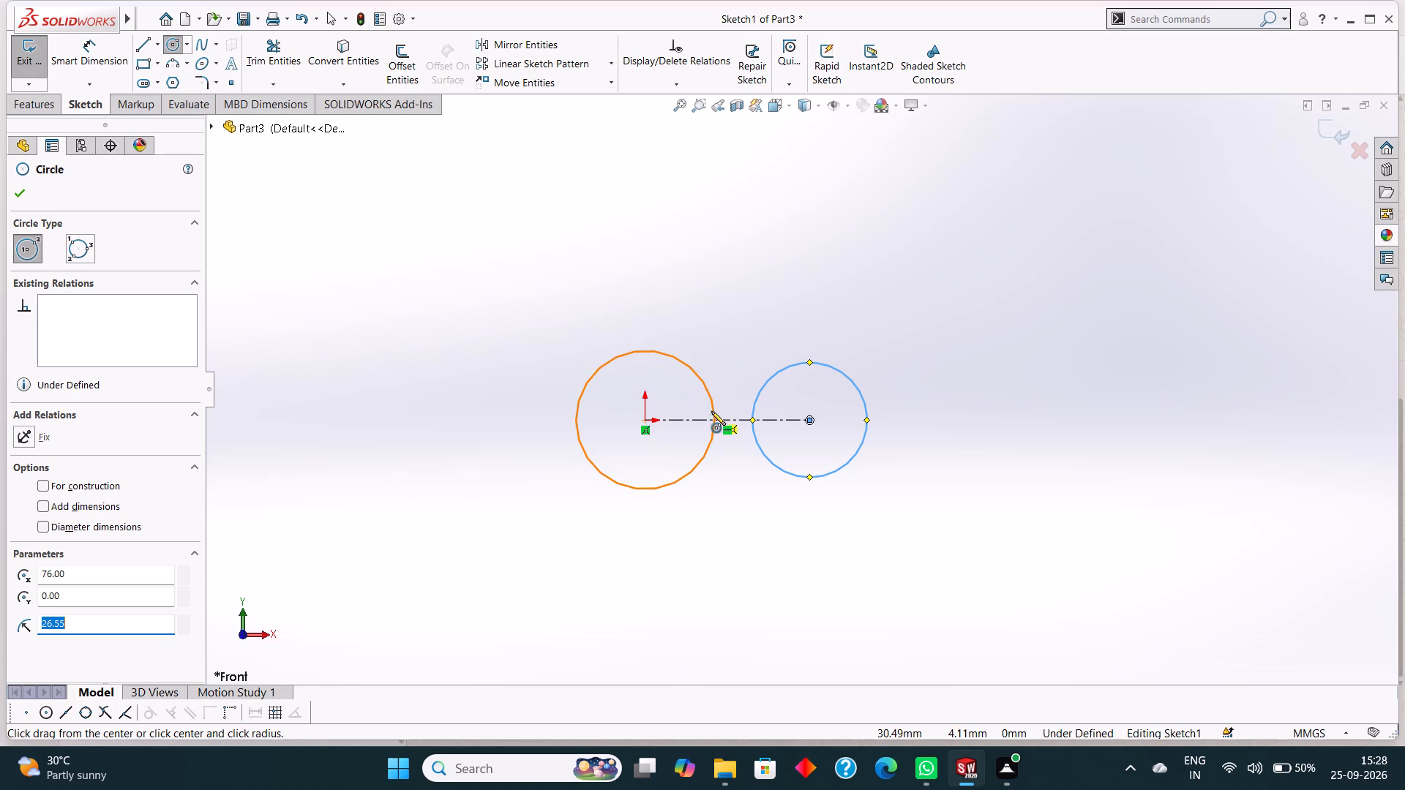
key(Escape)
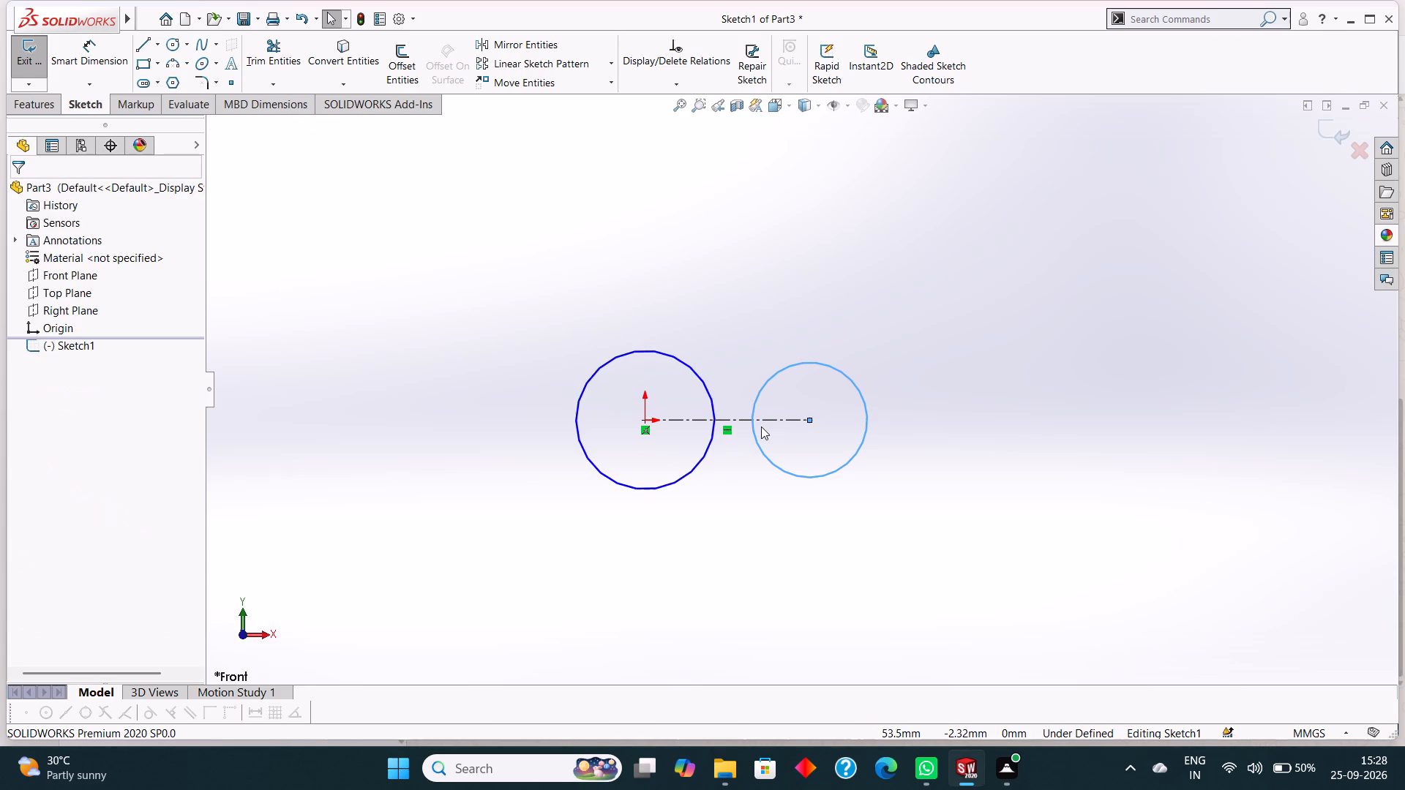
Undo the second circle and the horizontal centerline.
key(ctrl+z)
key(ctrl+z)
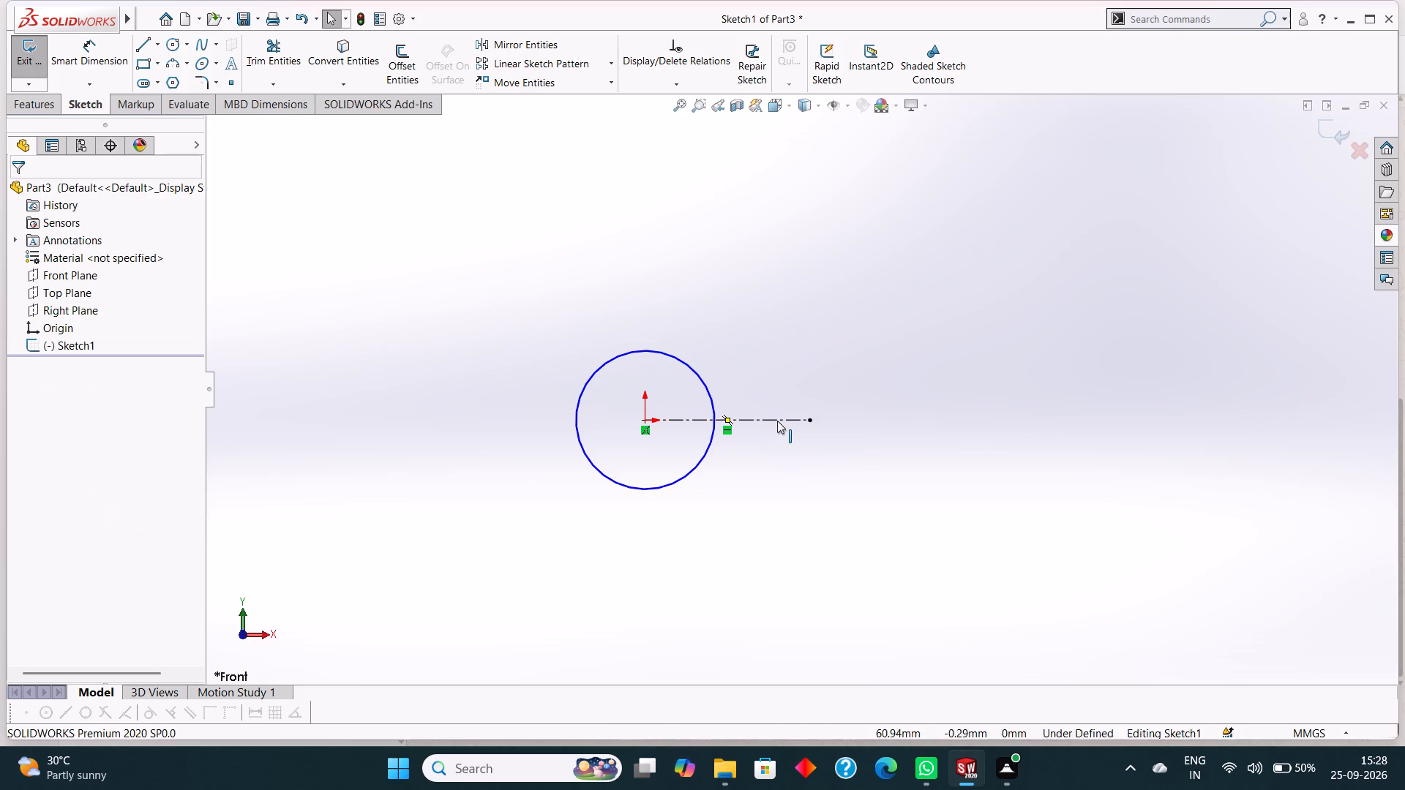
Draw a horizontal construction centerline 76 mm long from the origin in the positive X direction.
click(155, 46)
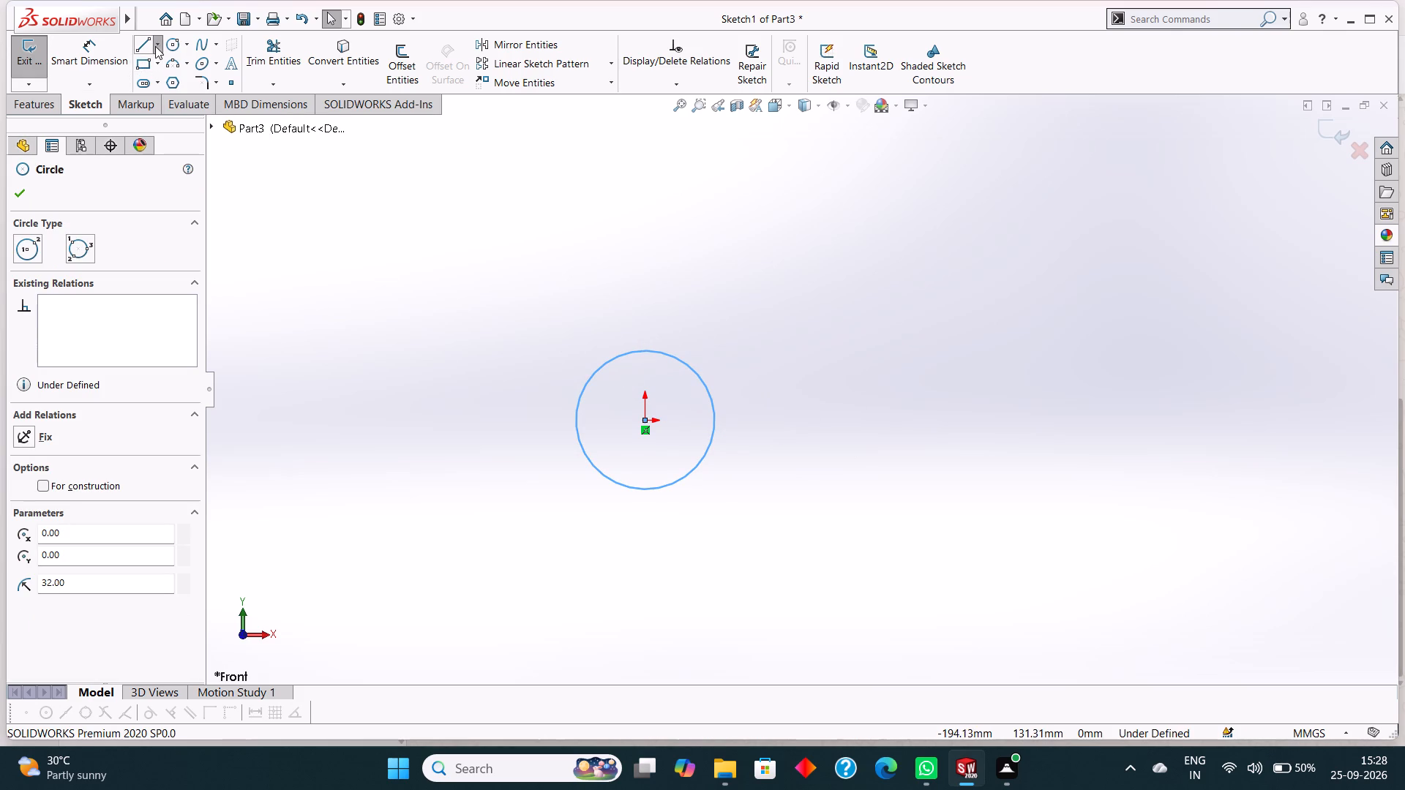
click(180, 77)
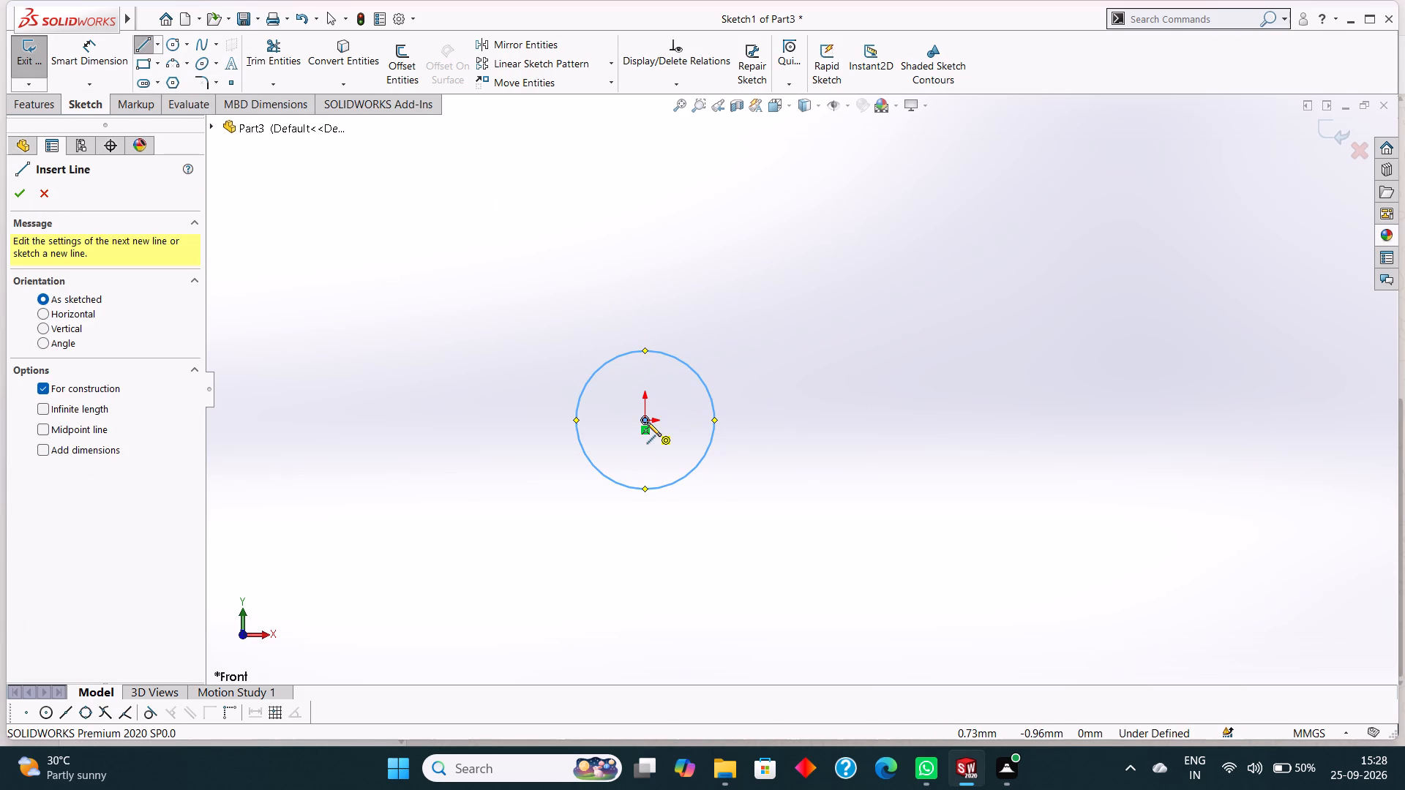
click(647, 422)
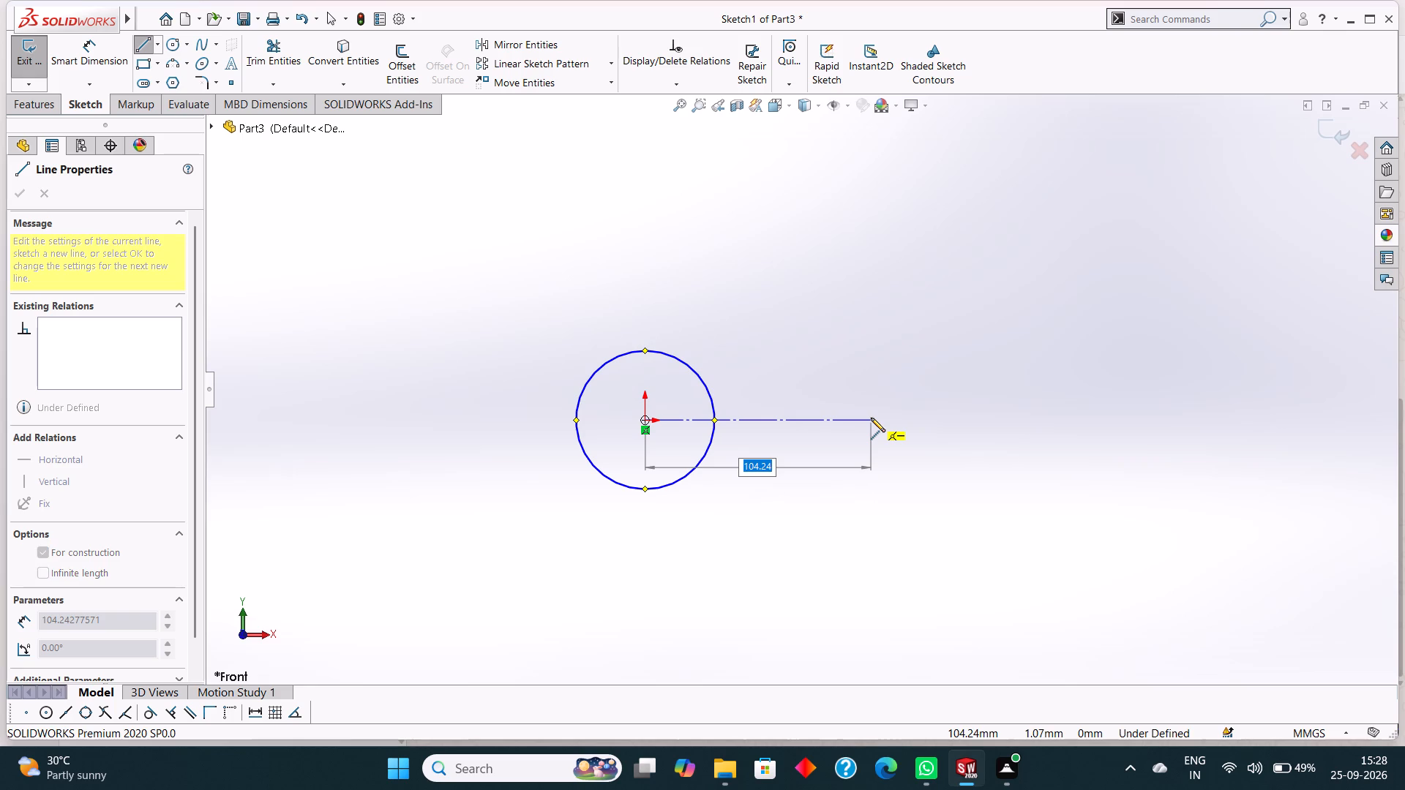
text(76)
key(Return)
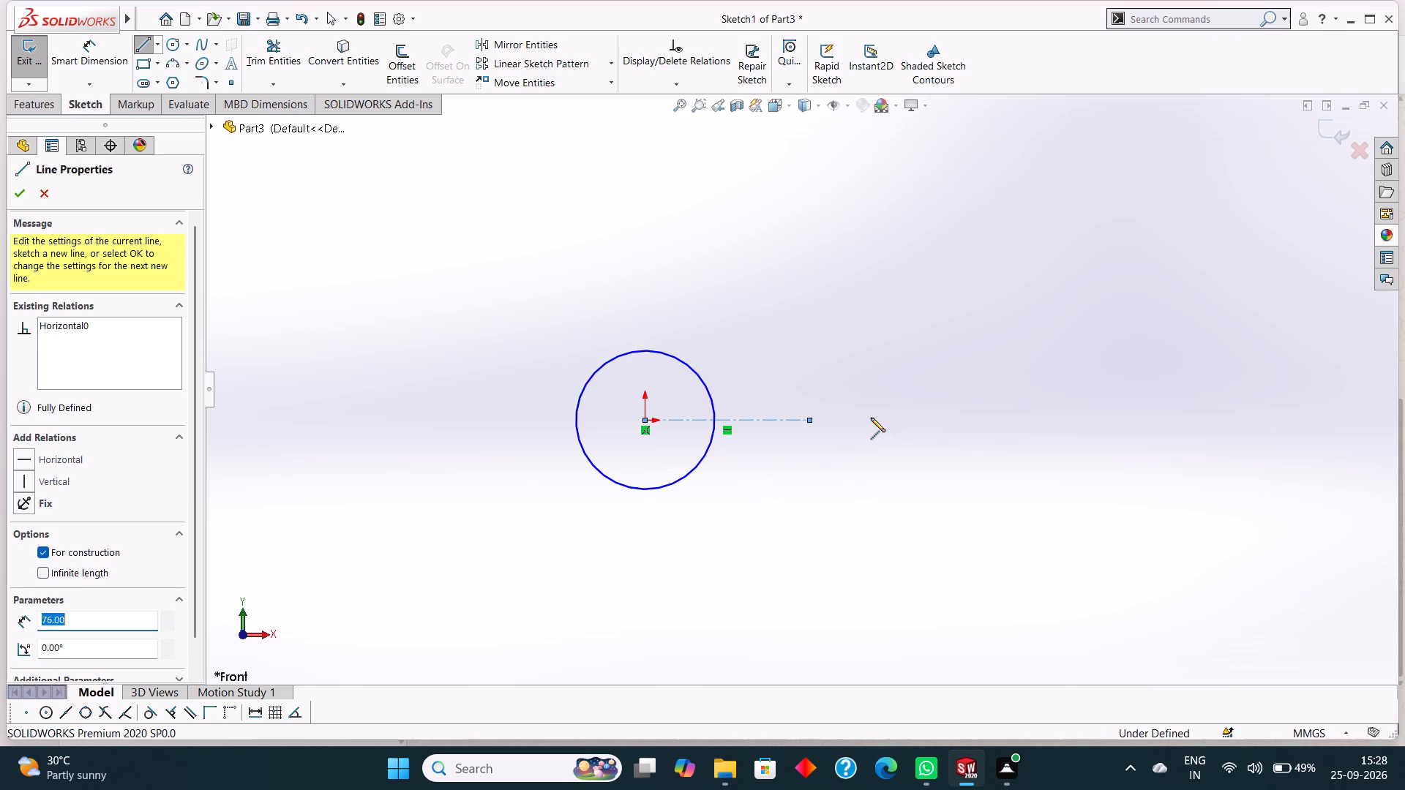
right_click(850, 342)
click(876, 355)
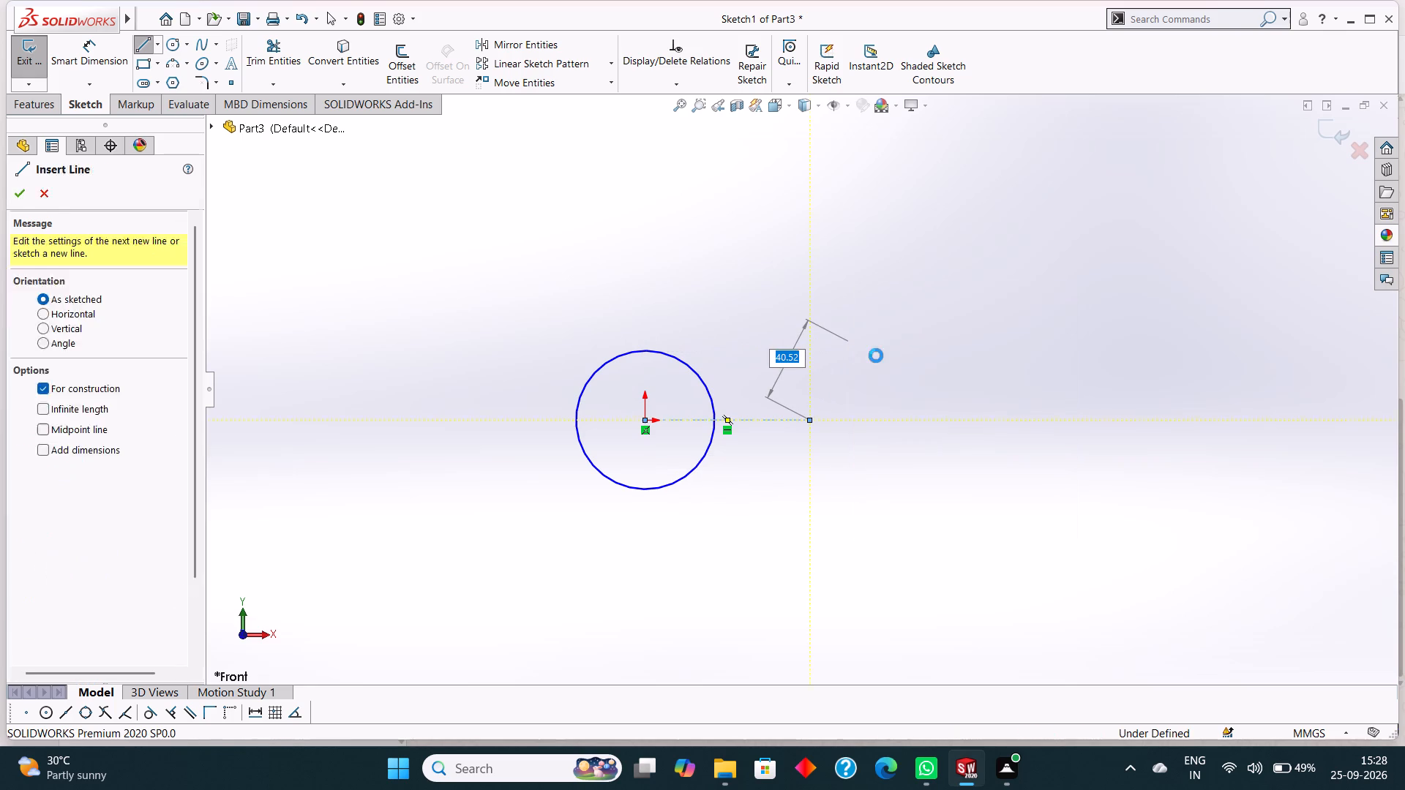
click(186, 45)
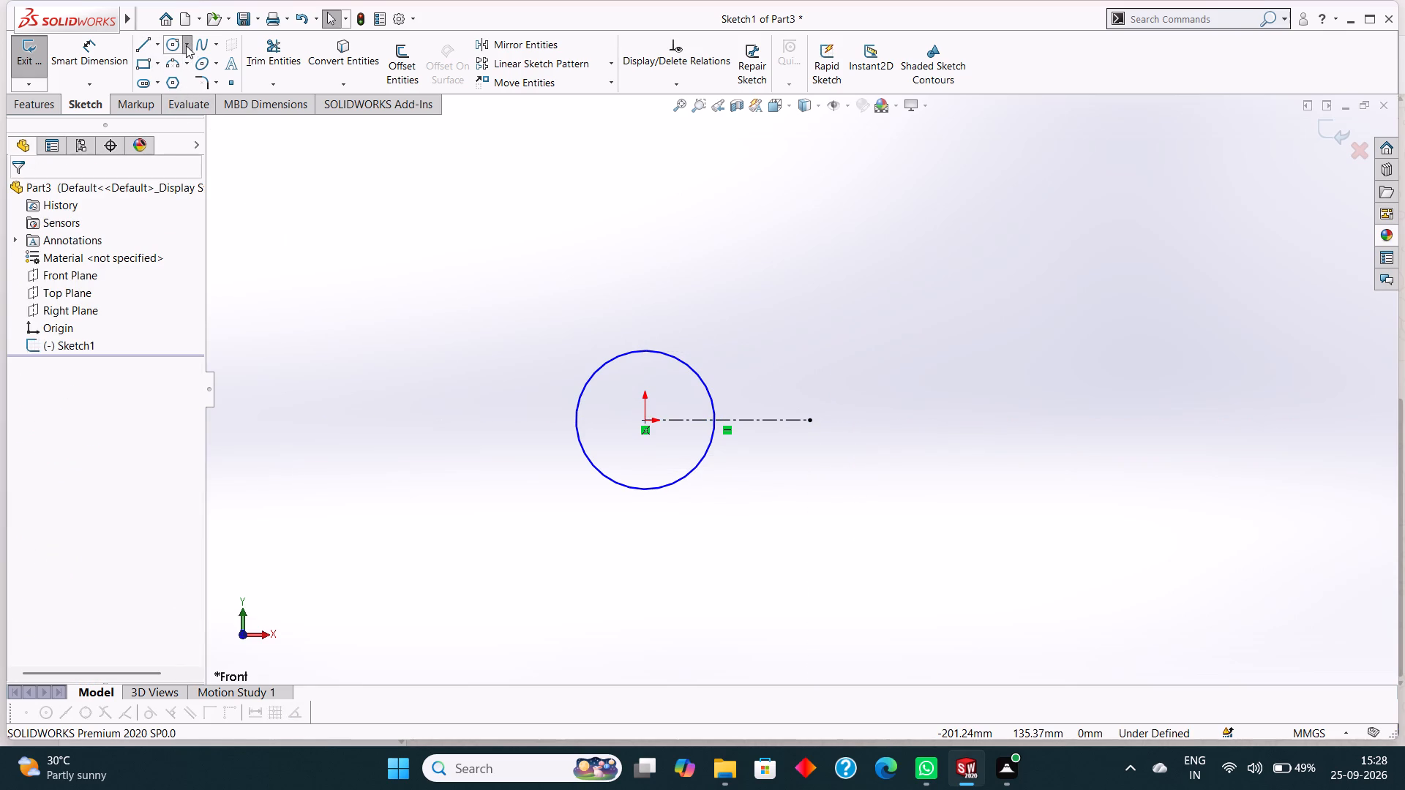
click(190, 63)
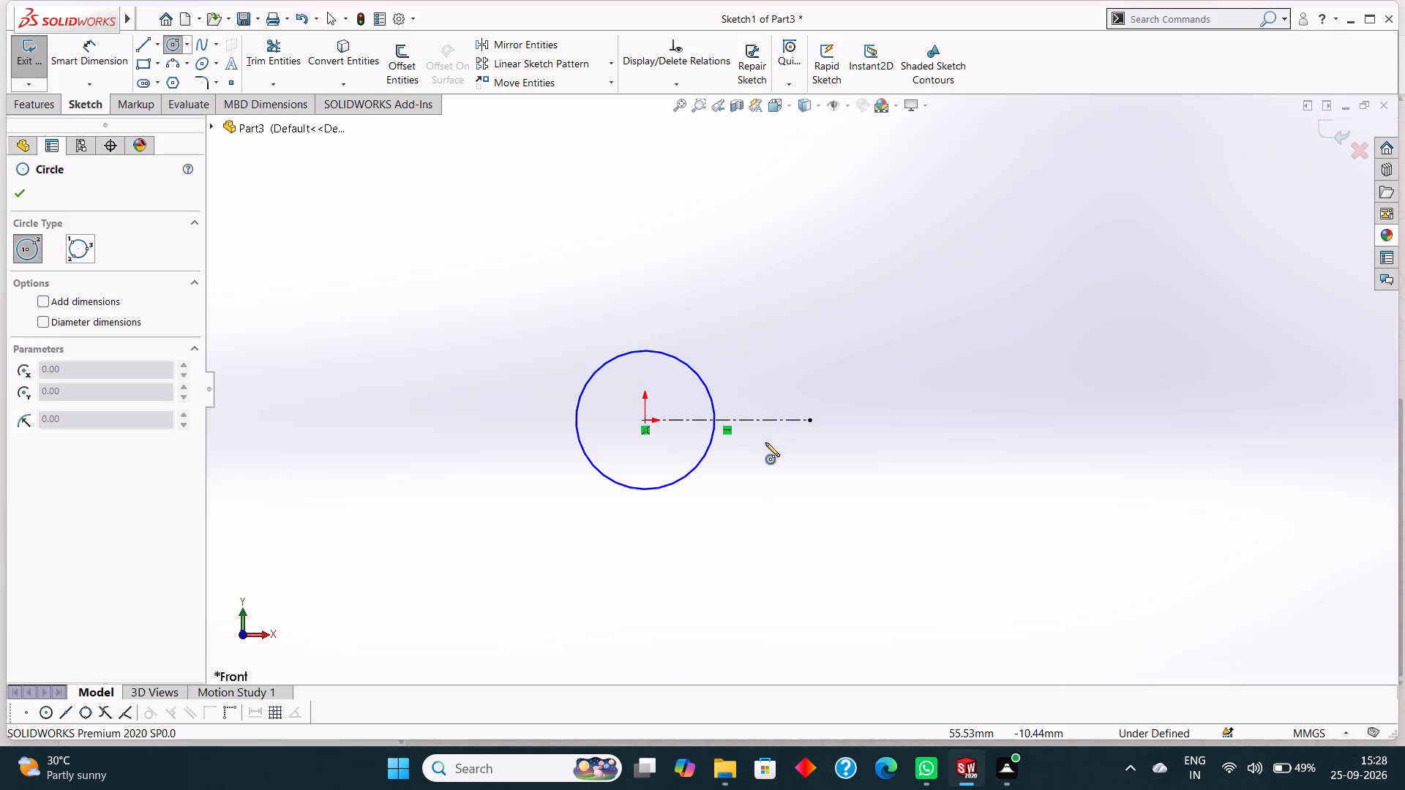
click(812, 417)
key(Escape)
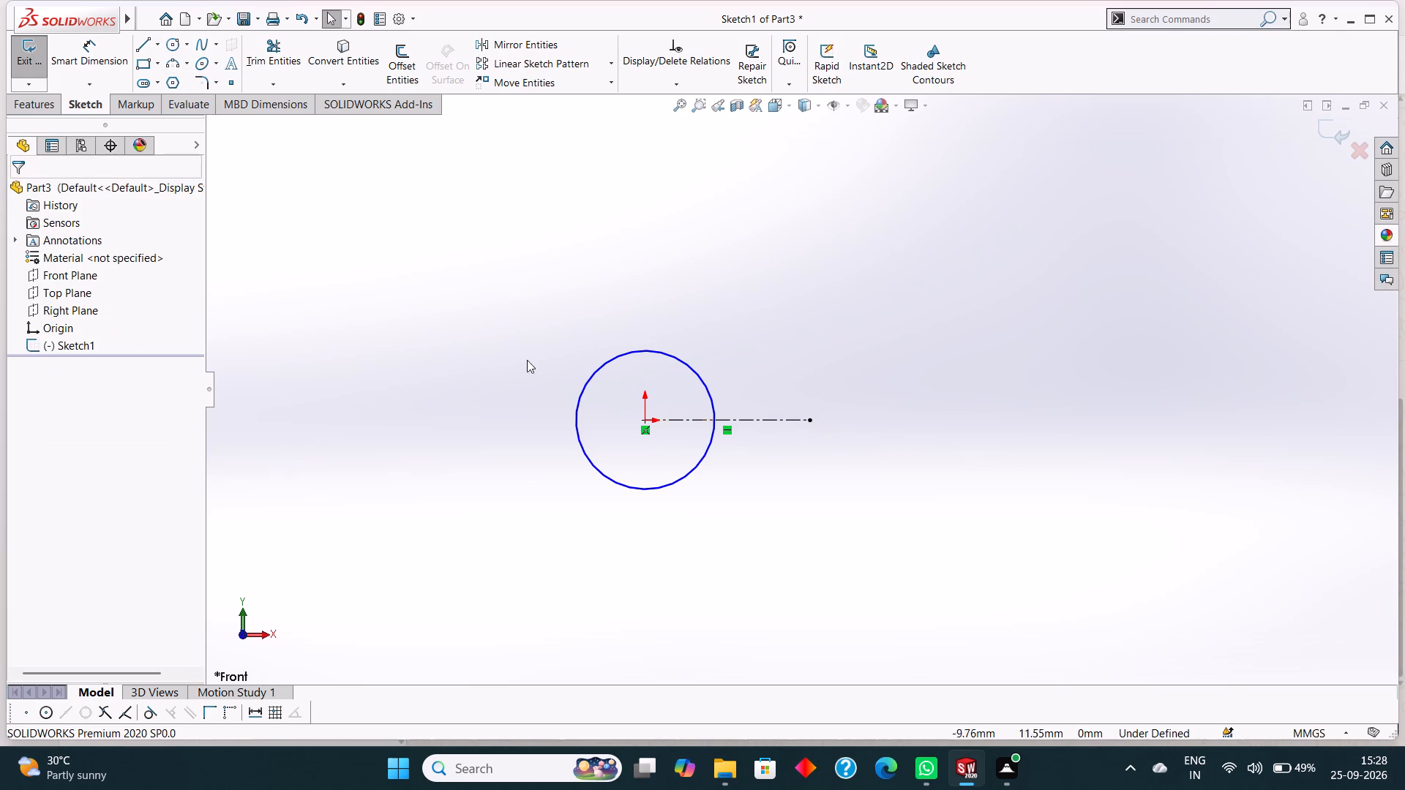
Sketch a circle of radius 25 mm centred on the free end of the 76 mm centerline.
click(165, 44)
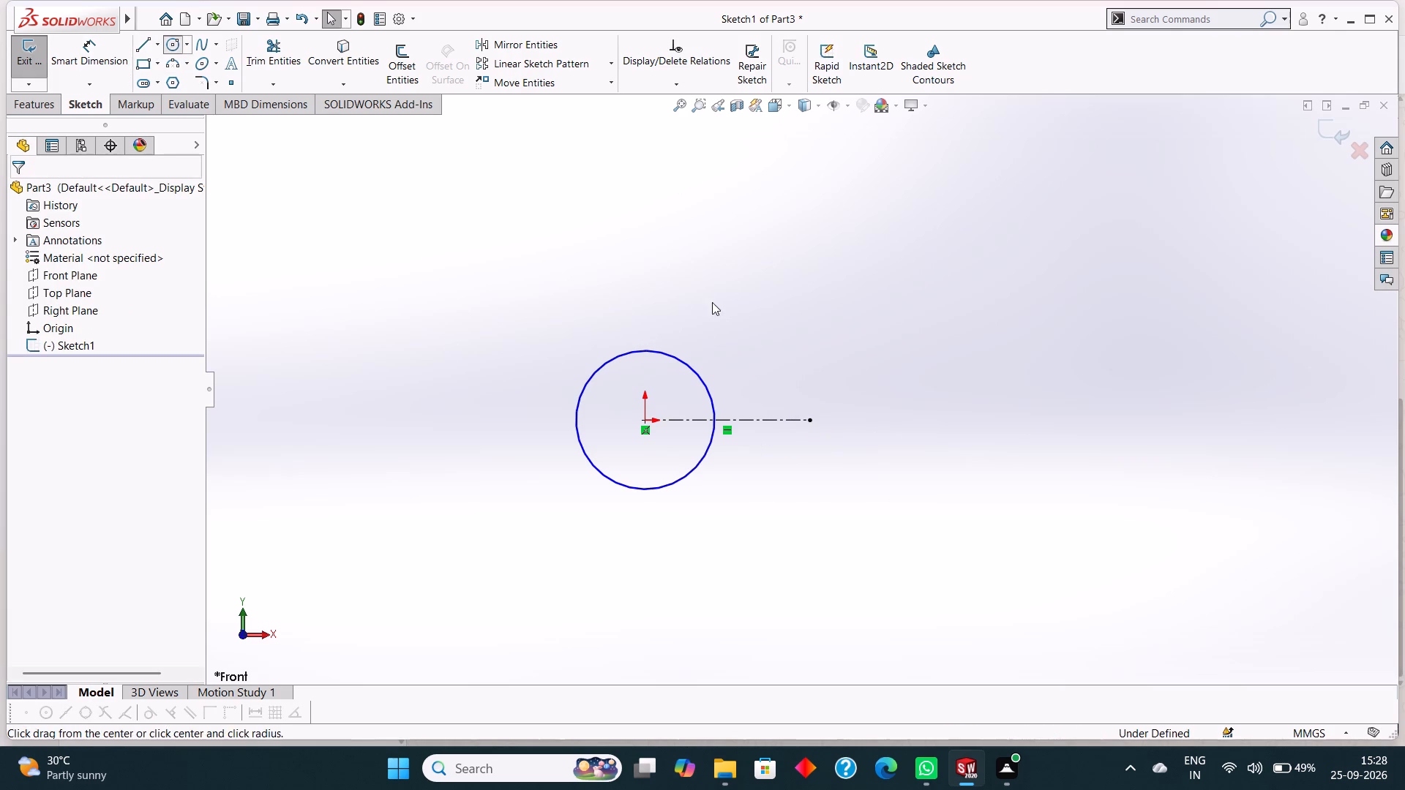
click(810, 418)
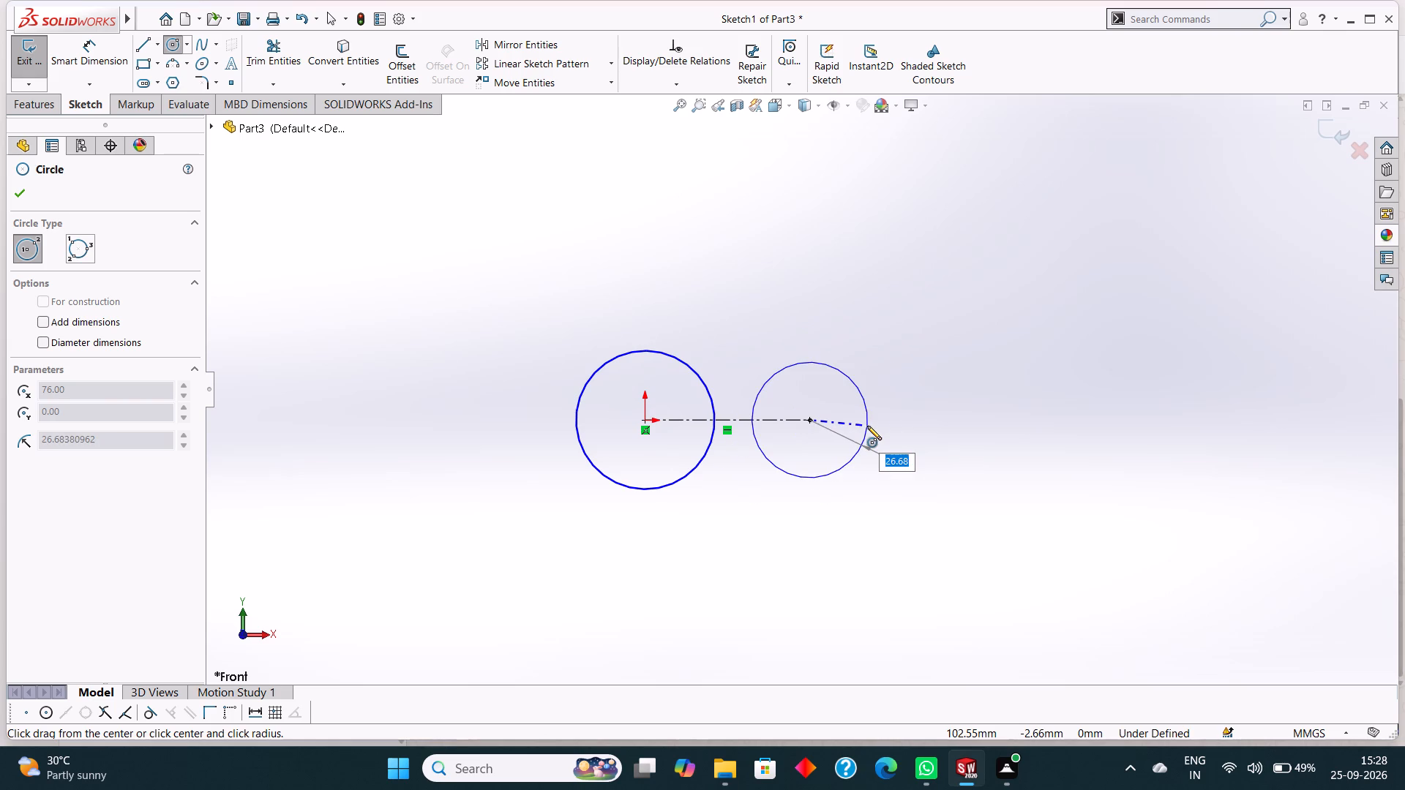
text(25)
key(Return)
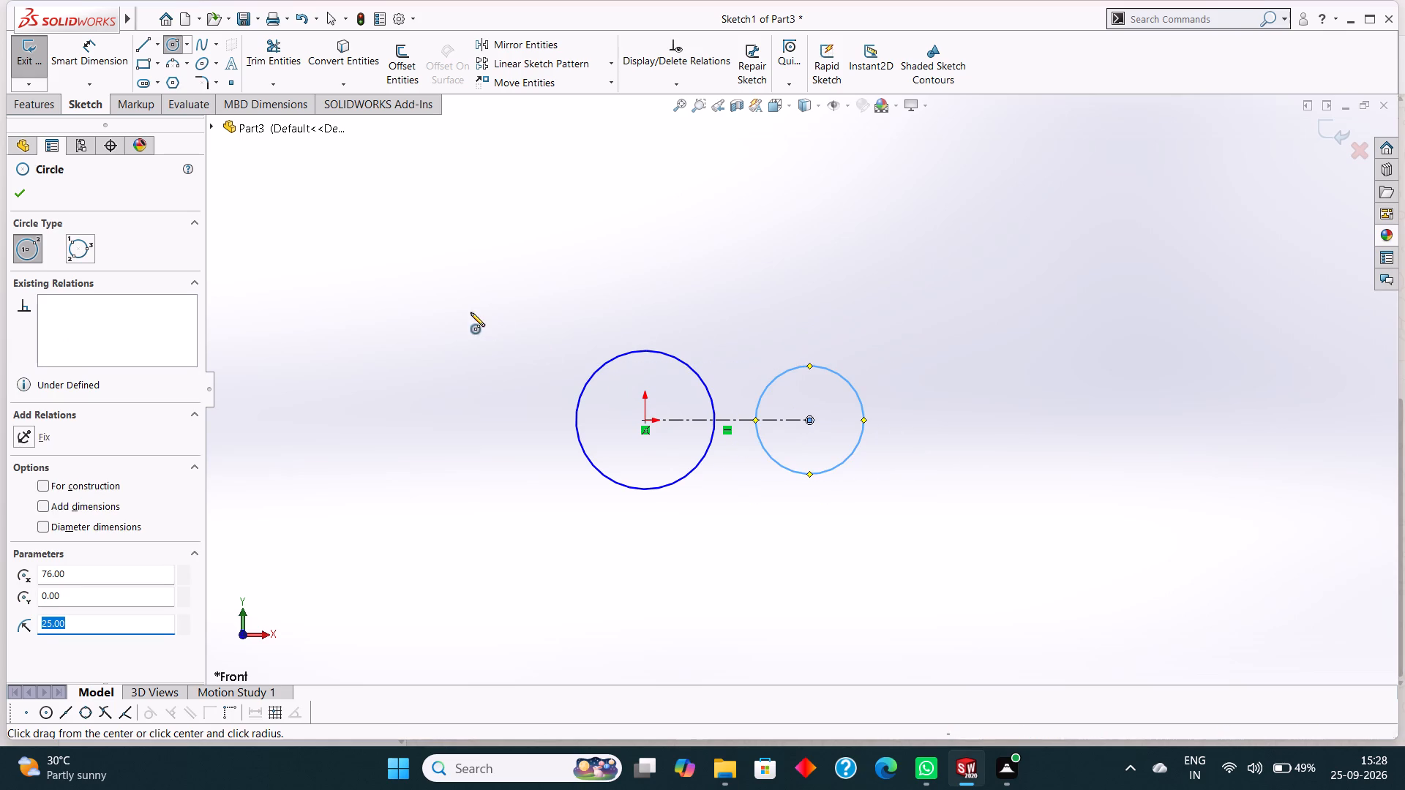
right_click(454, 252)
click(494, 262)
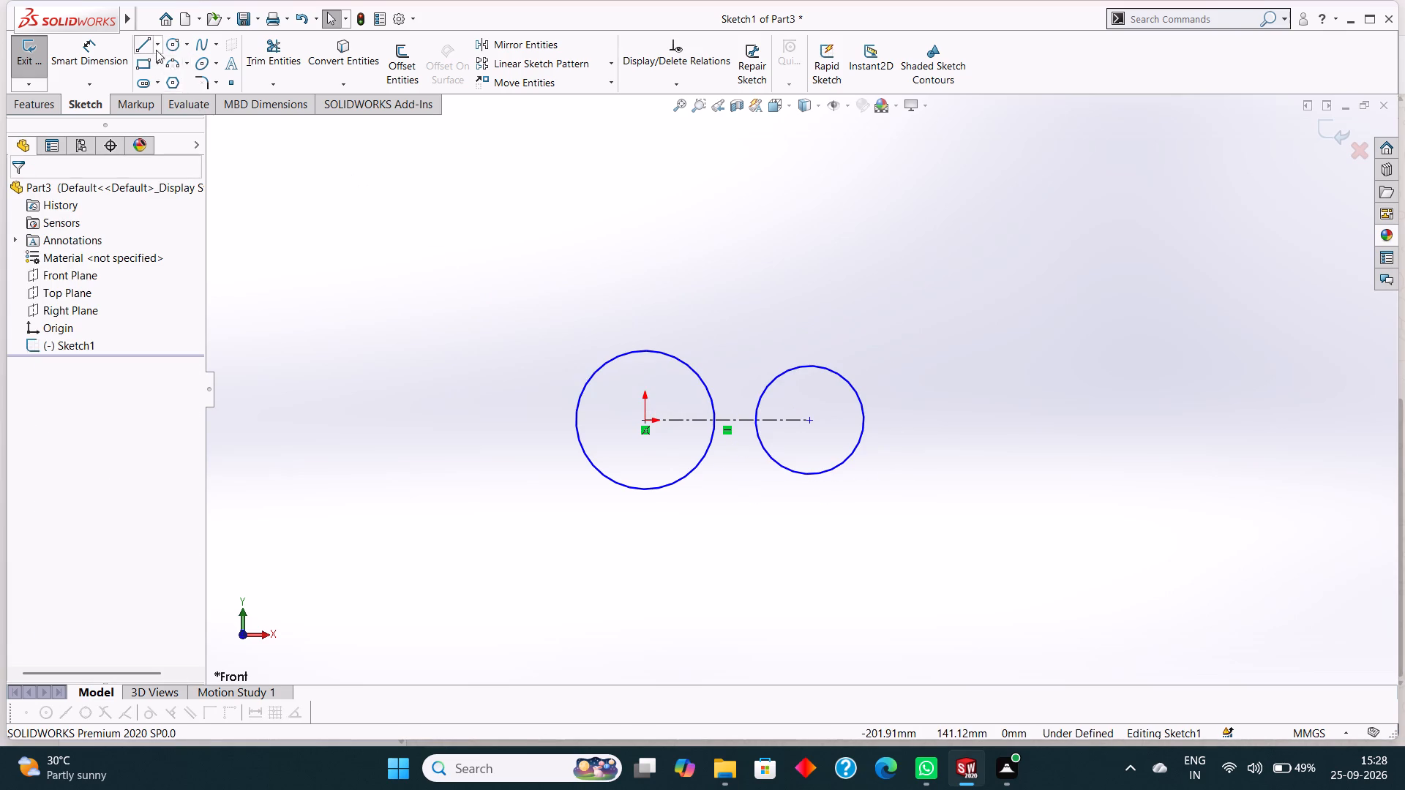
Draw a horizontal construction centerline 76 mm long from the second circle's centre in the positive X direction.
click(155, 46)
click(176, 78)
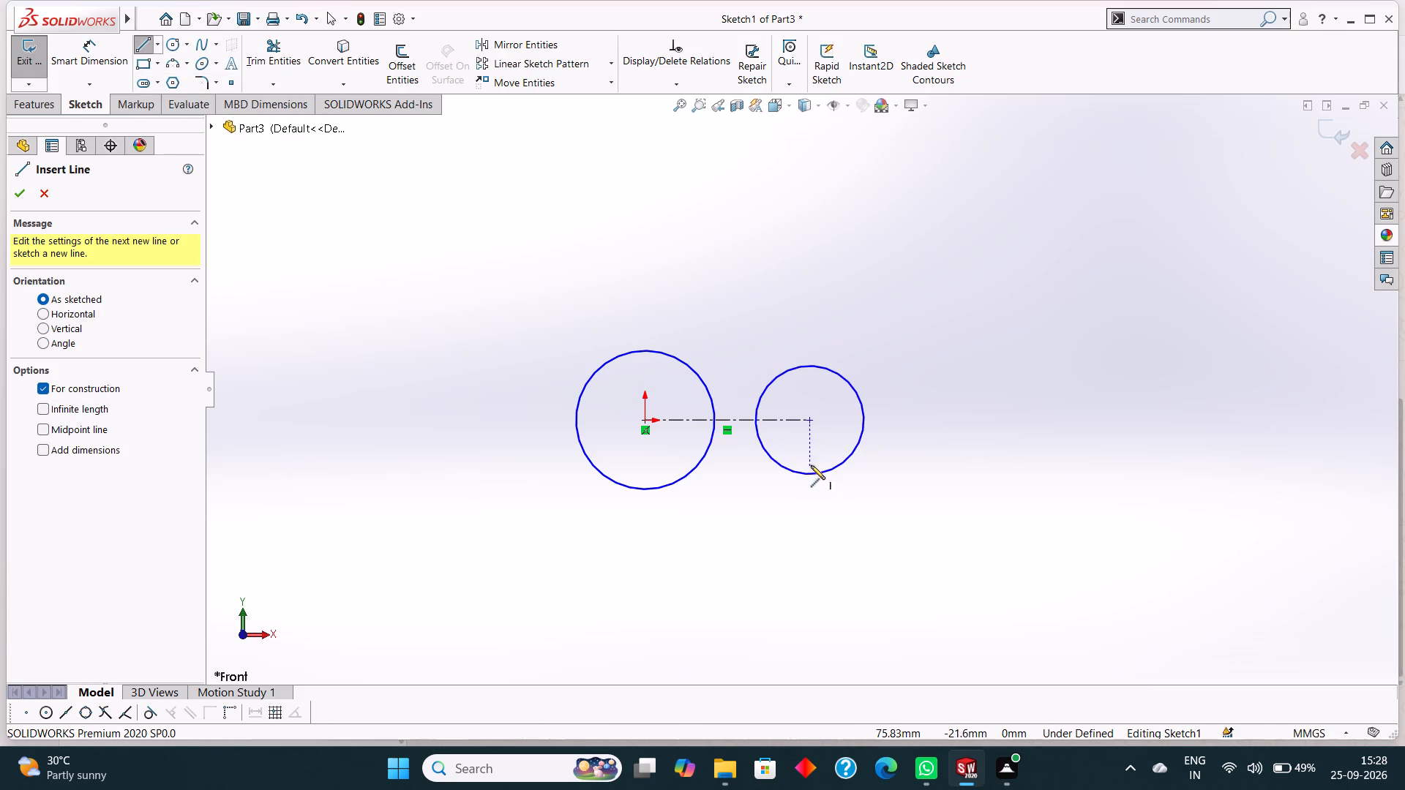
click(809, 419)
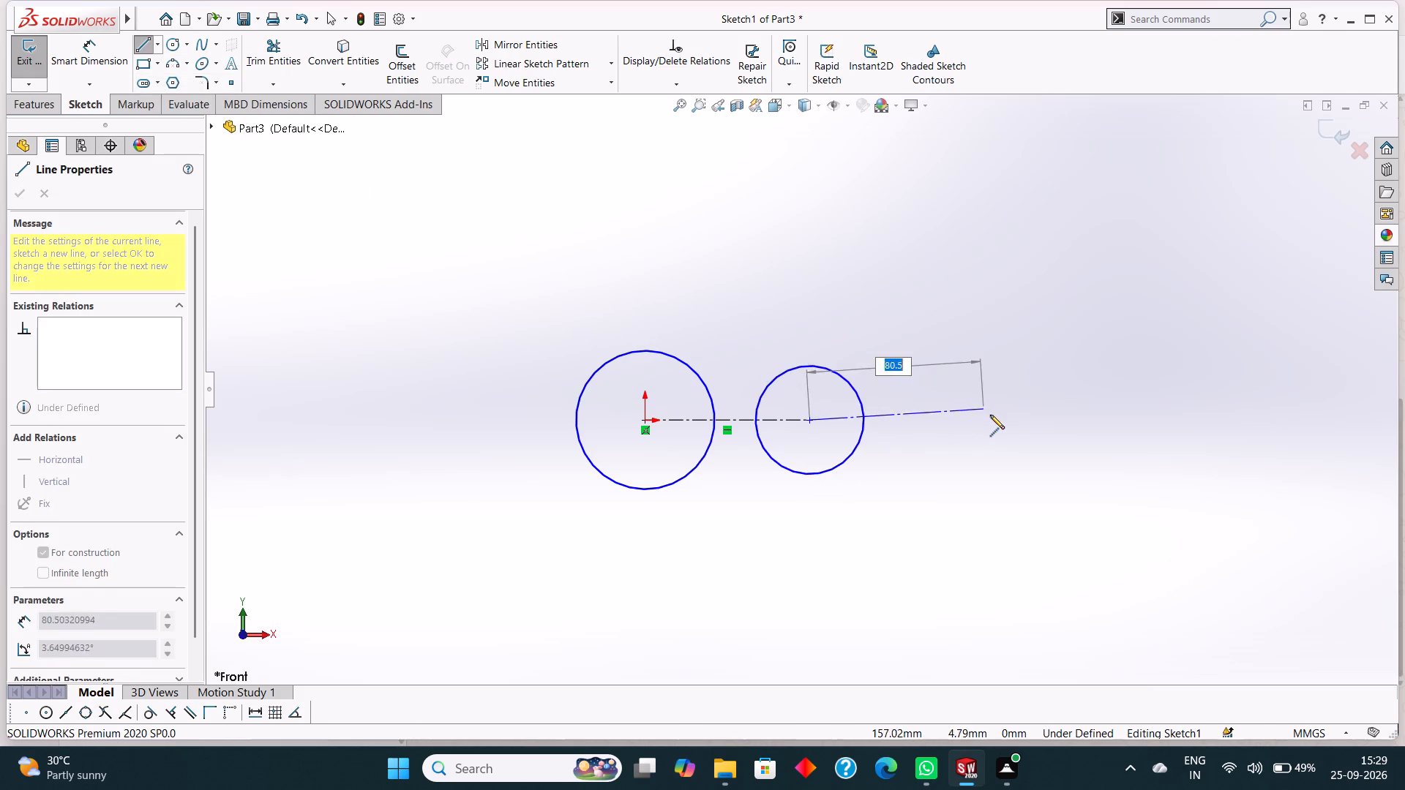
text(76)
key(Return)
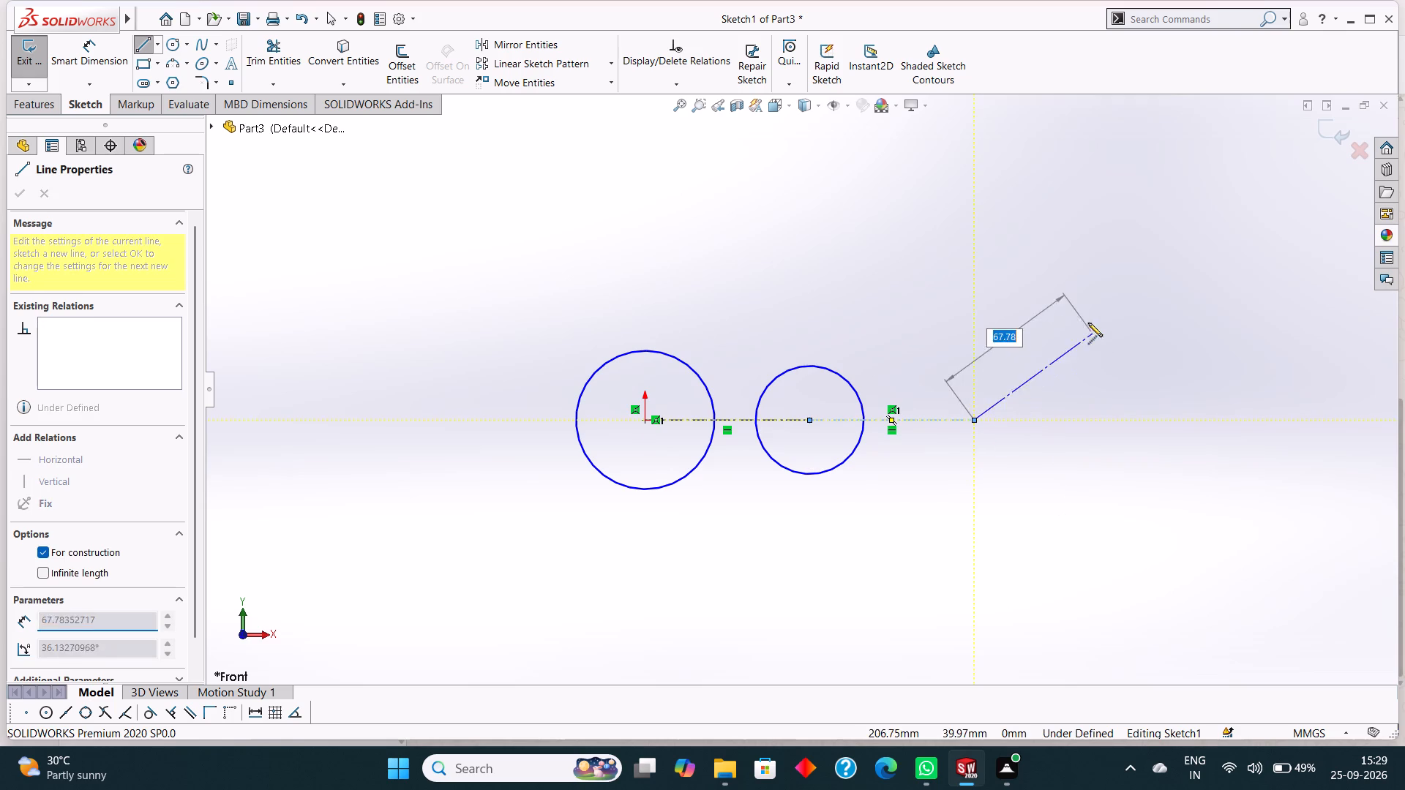
right_click(1084, 309)
click(1120, 318)
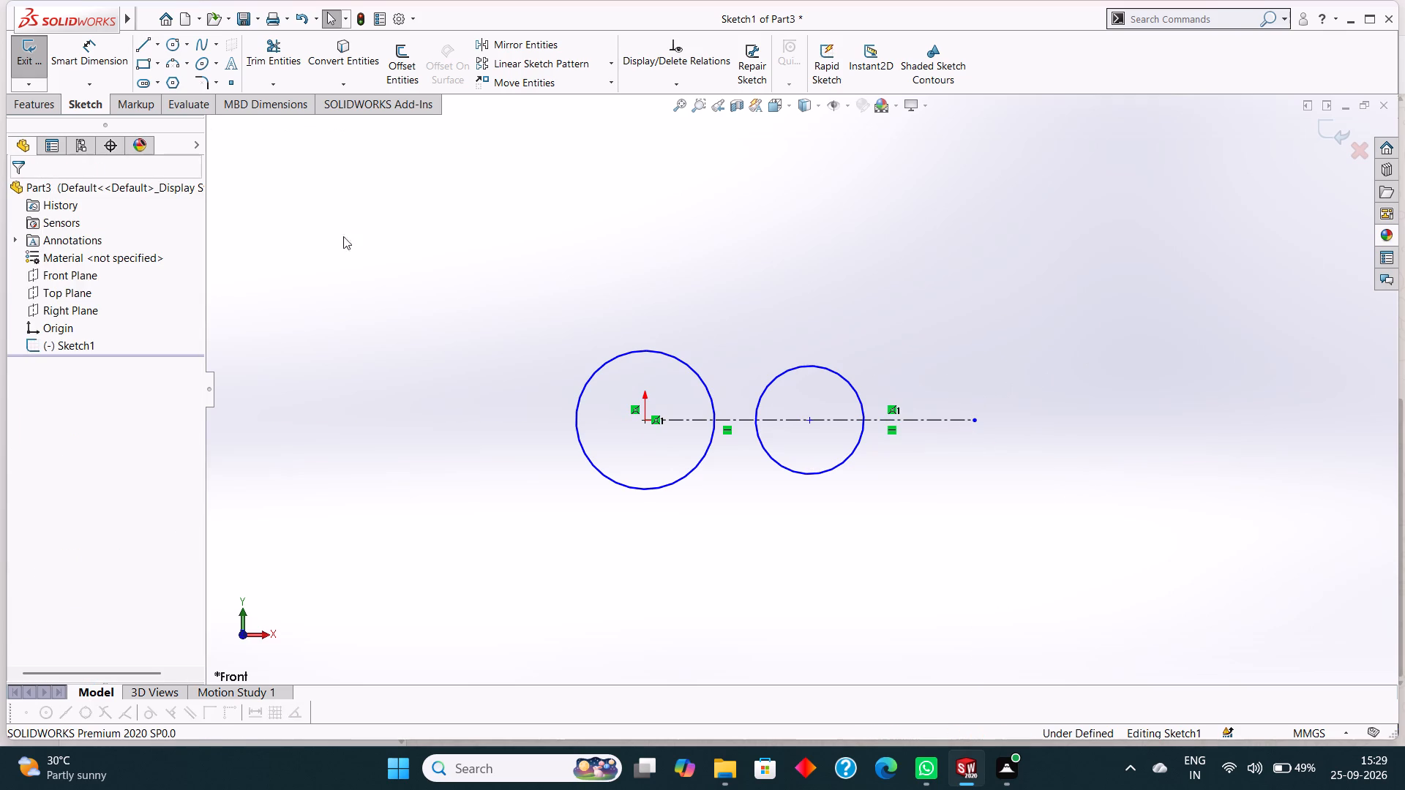
Sketch a circle of radius 20 mm centred on the free end of the second centerline.
click(180, 40)
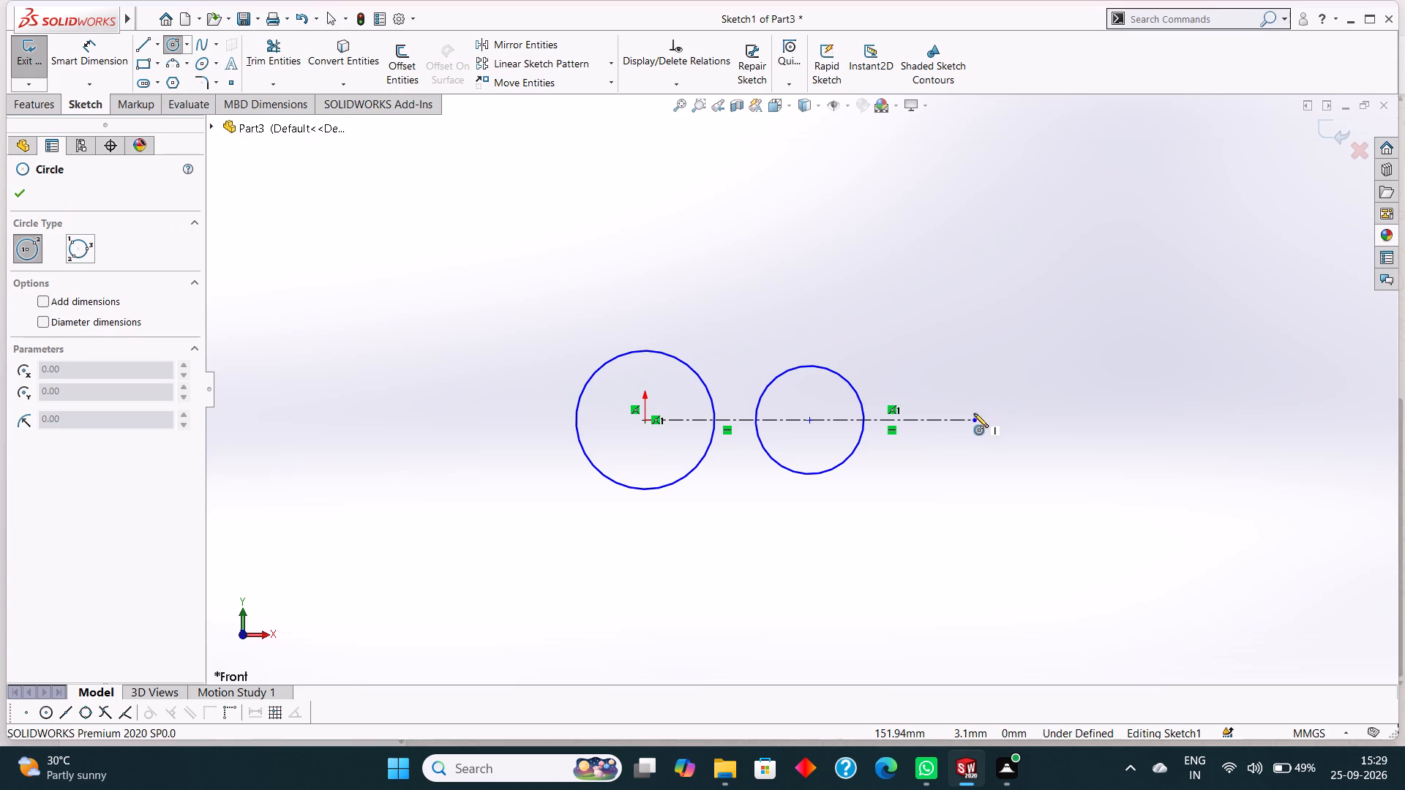
click(974, 417)
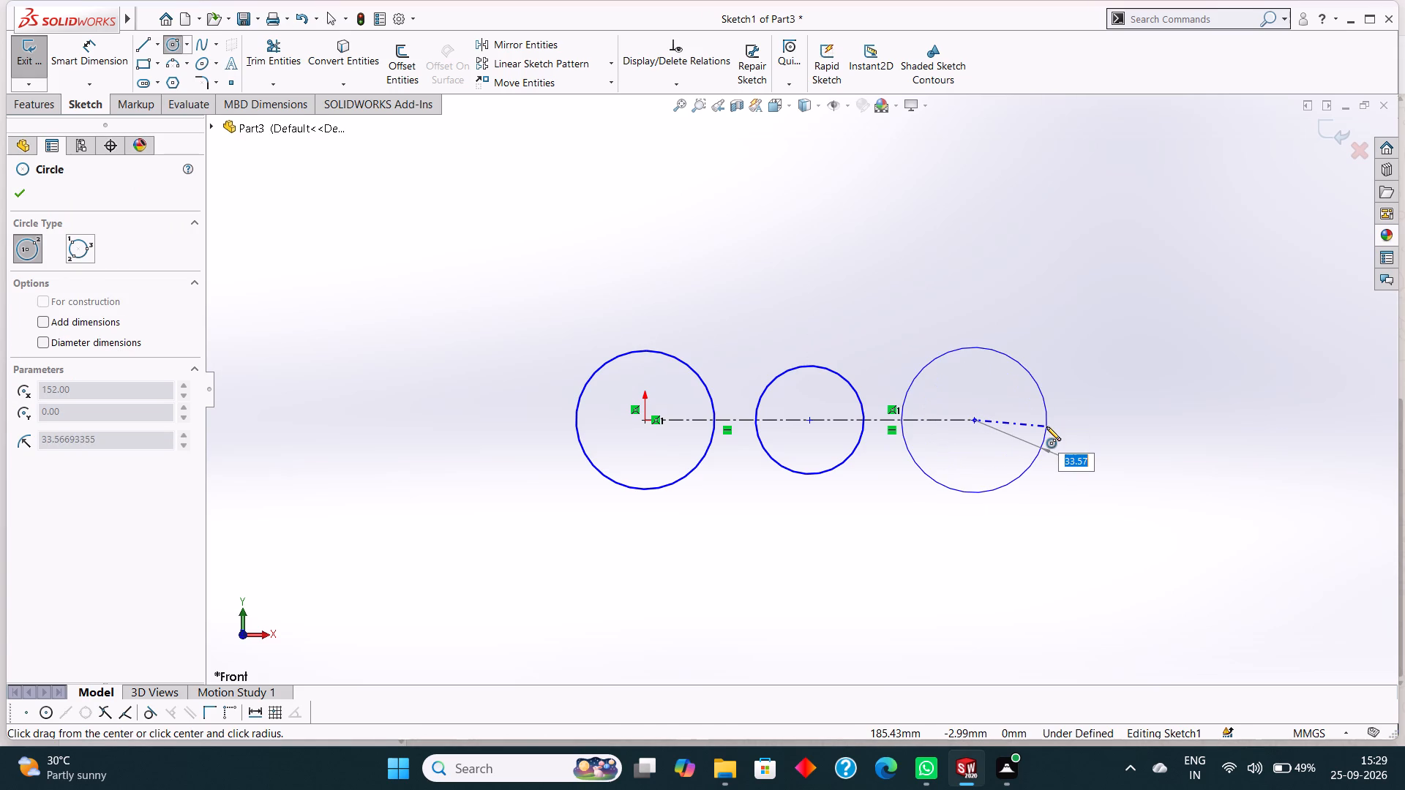
text(20)
key(Return)
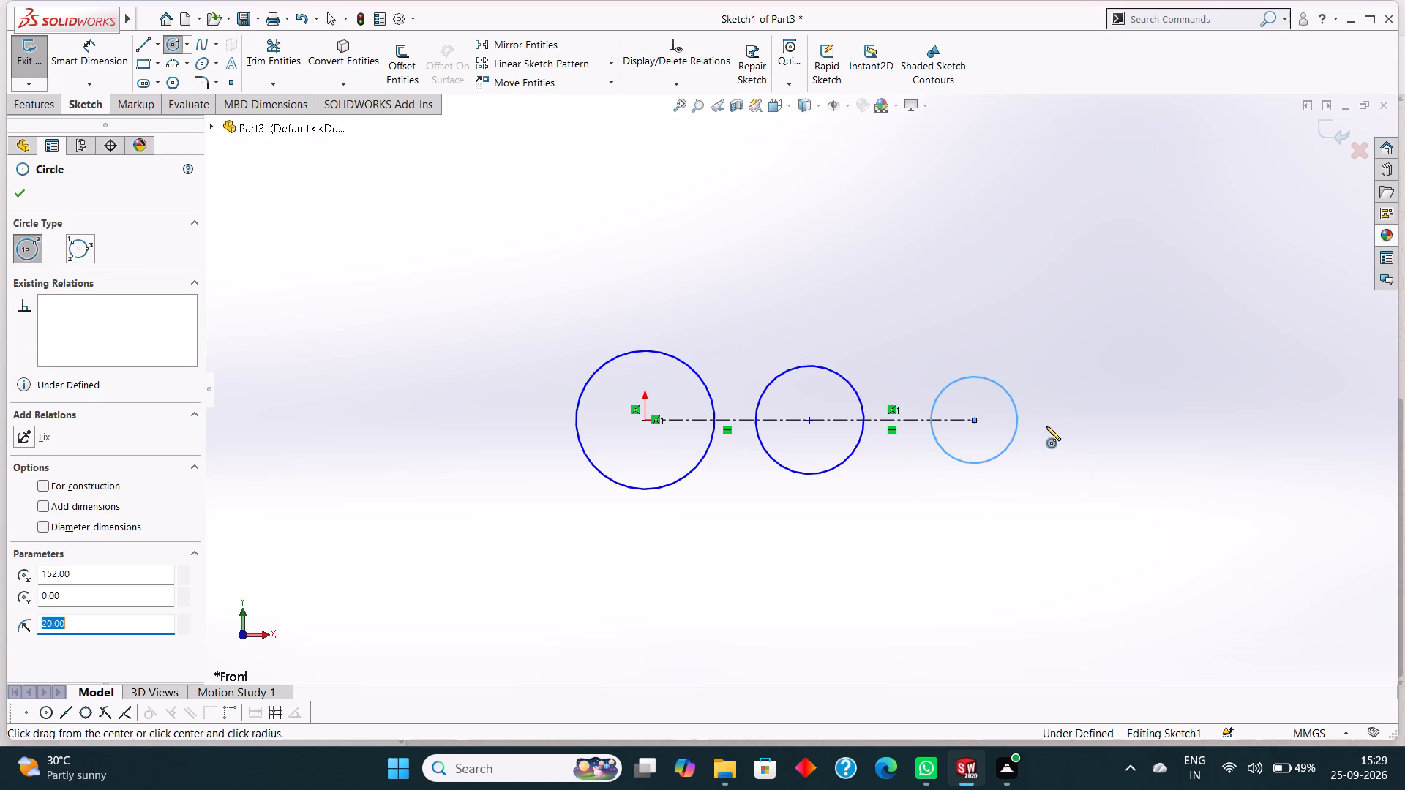
click(17, 196)
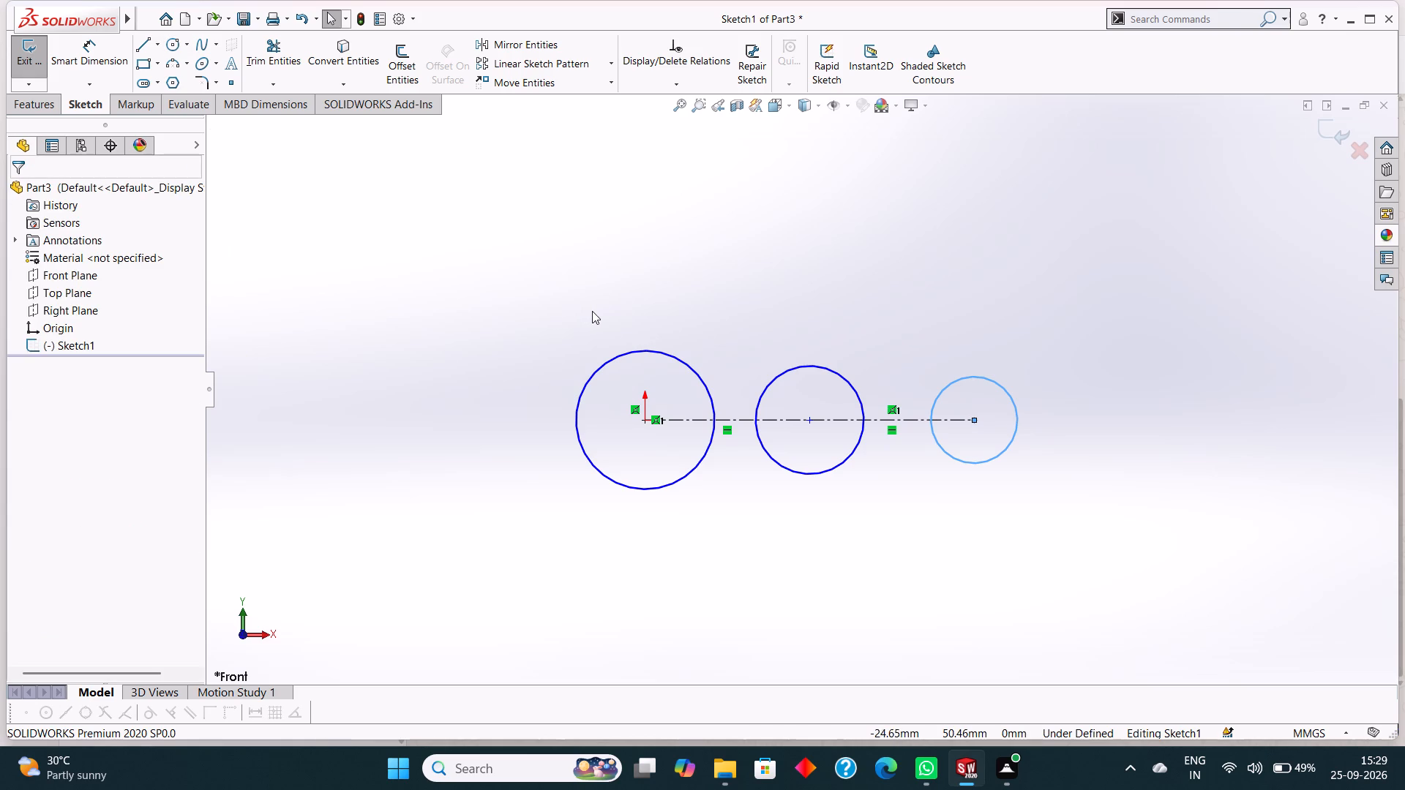
Sketch a circle of radius 18 mm above the gap between the first two circles, centred at about X 44, Y 57 mm.
click(169, 50)
click(741, 297)
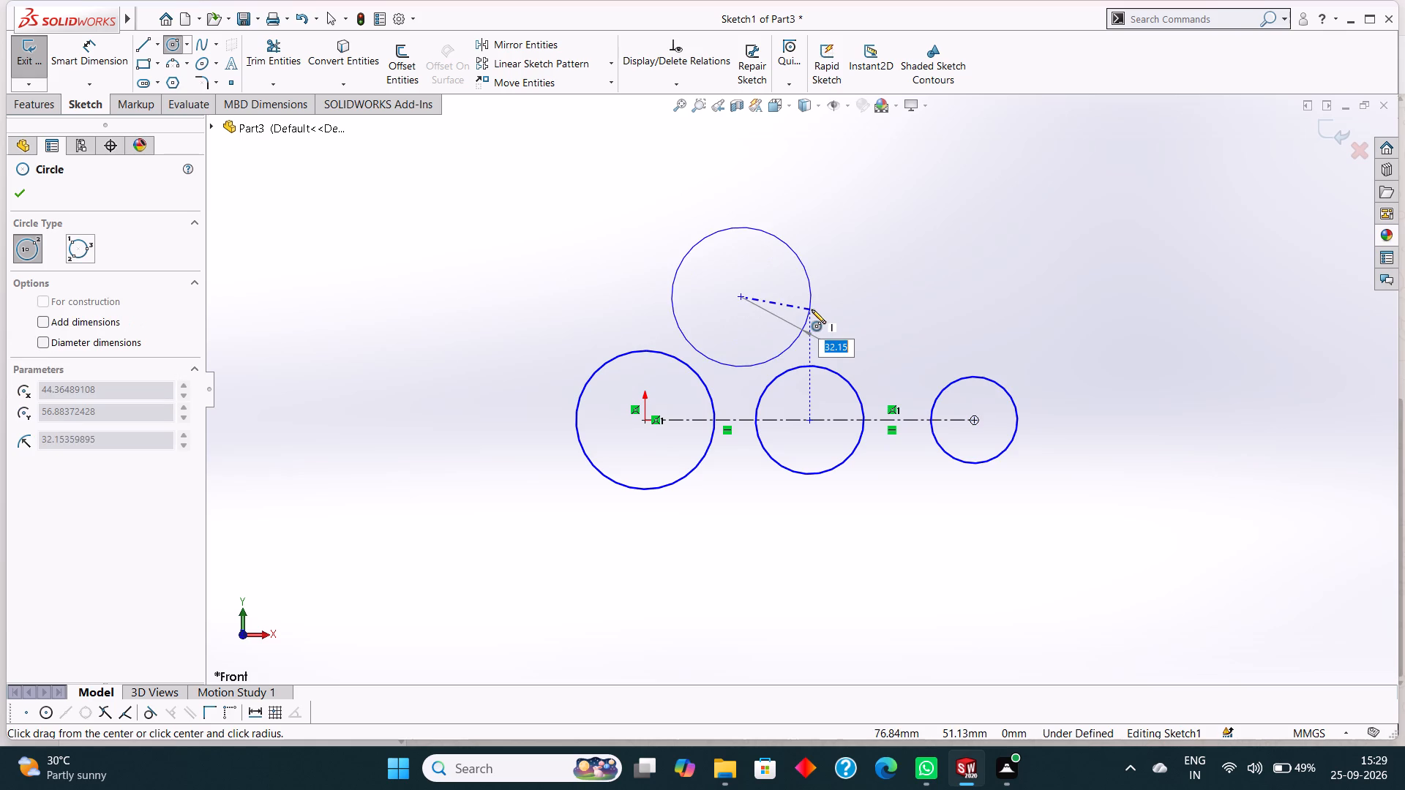
text(18)
key(Return)
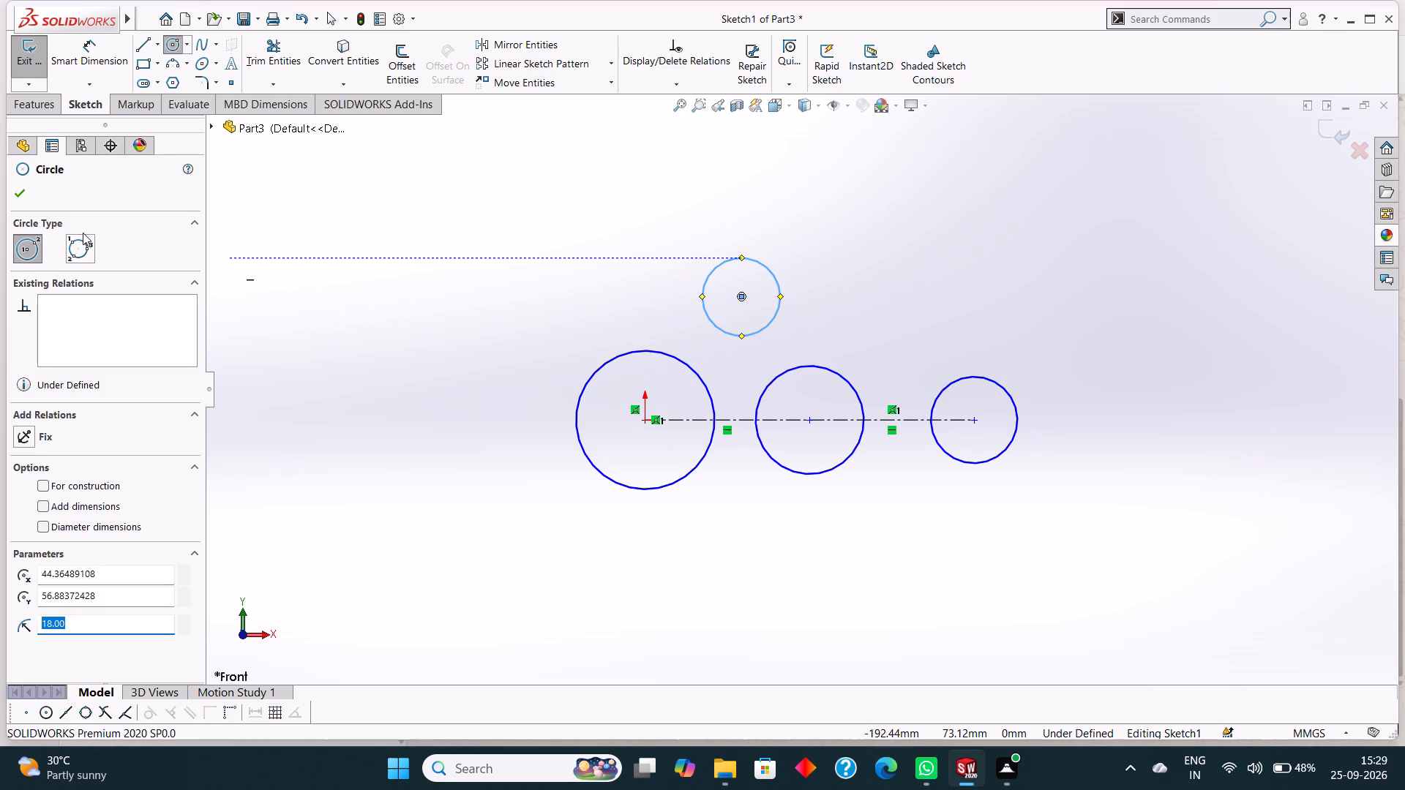
click(27, 192)
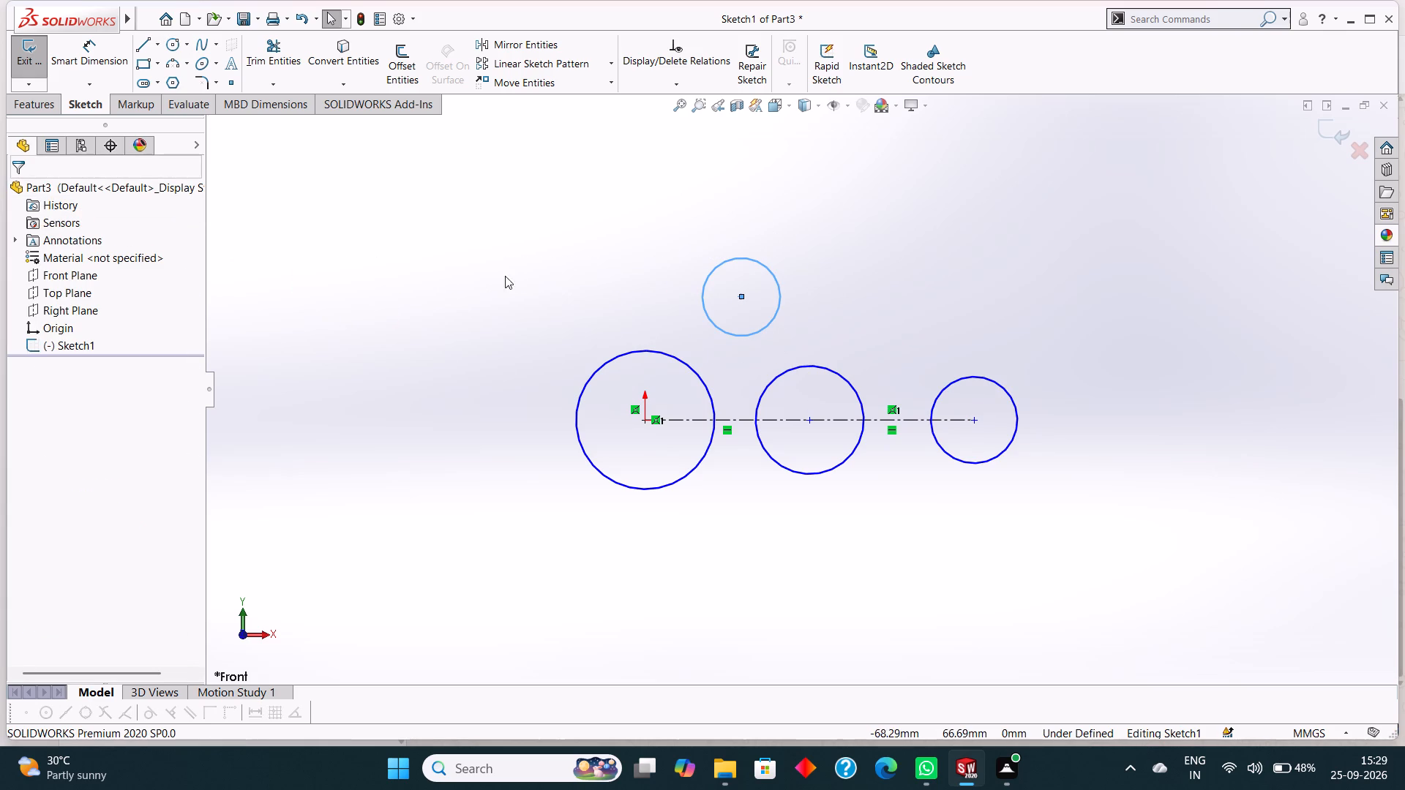
key(Escape)
Make the 18 mm radius circle tangent to the circle centred on the origin.
click(711, 275)
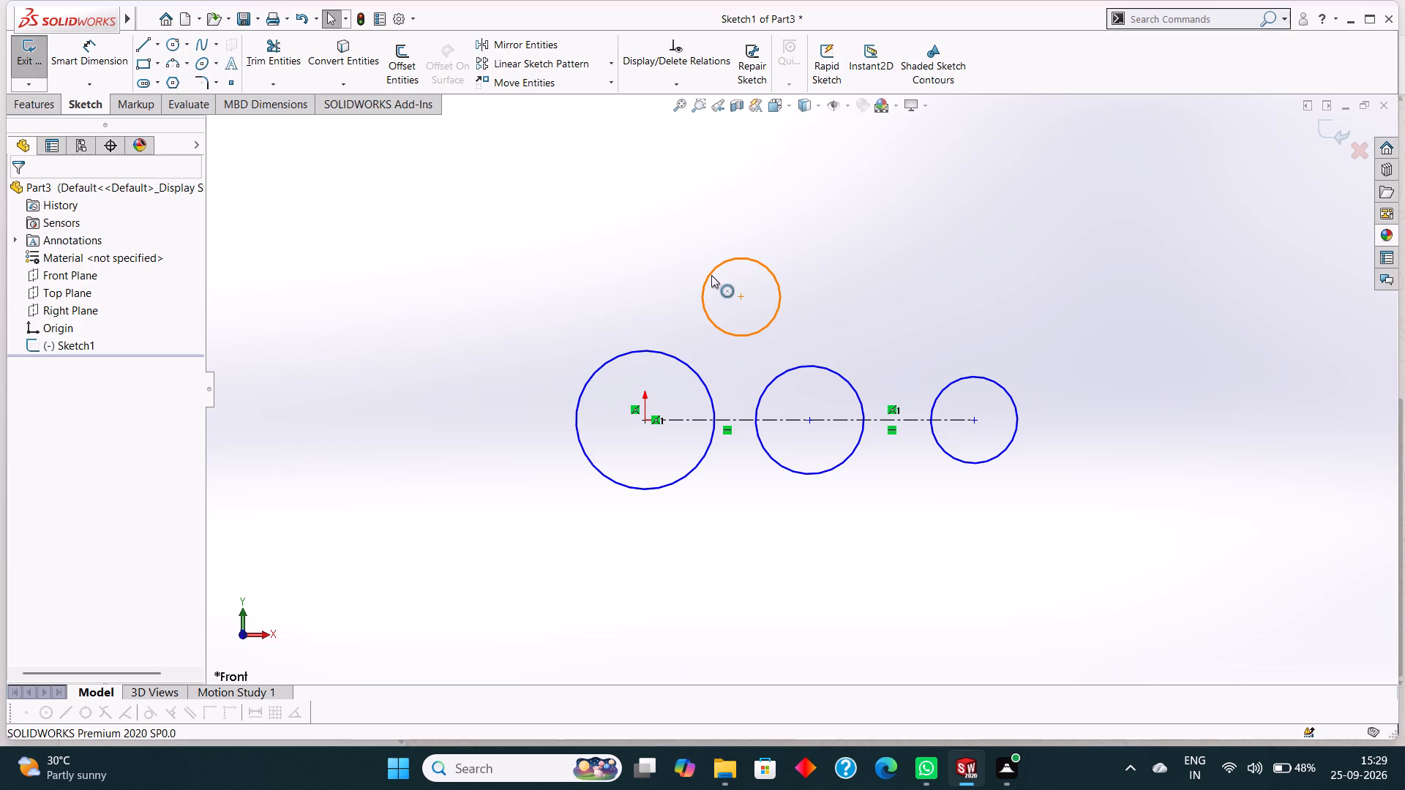
ctrl+click(685, 361)
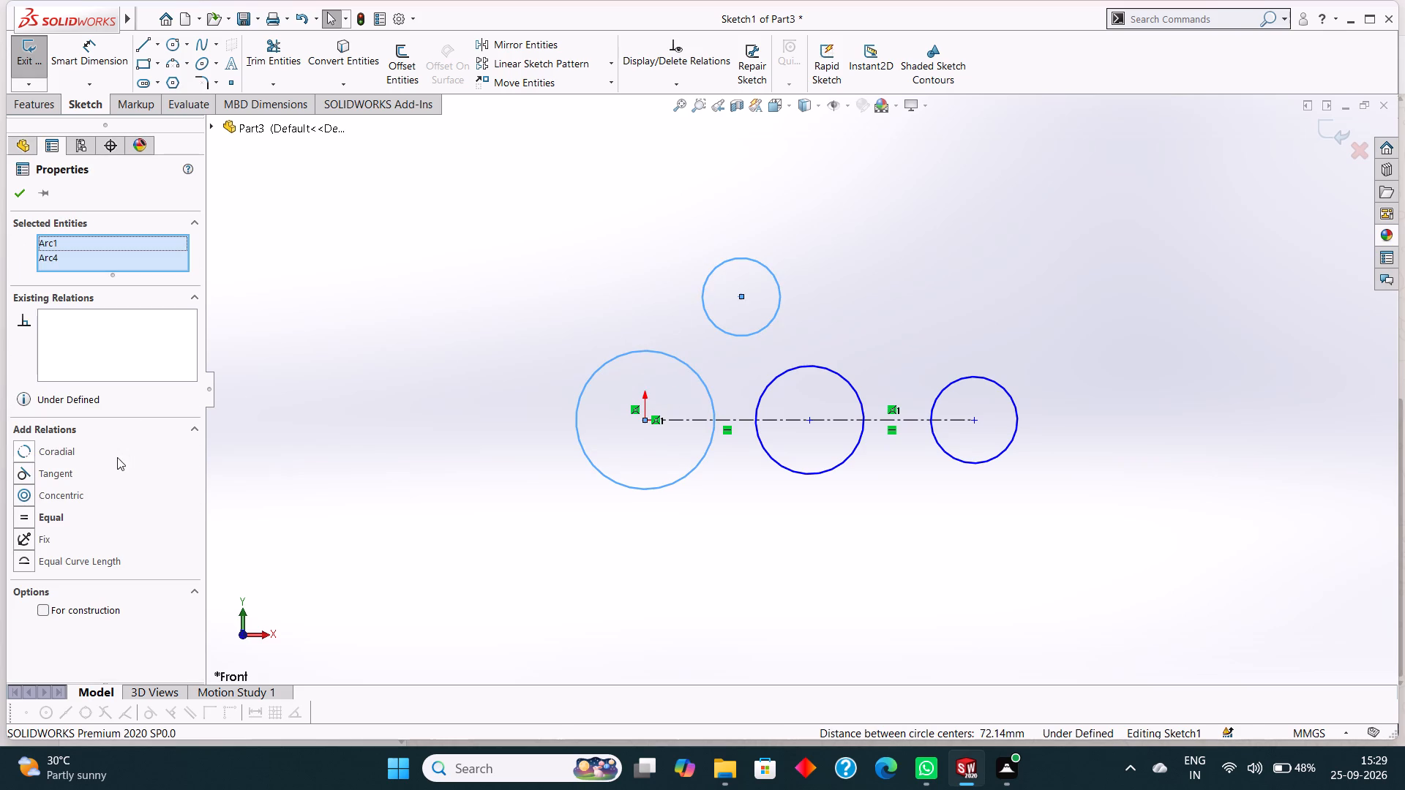
click(61, 472)
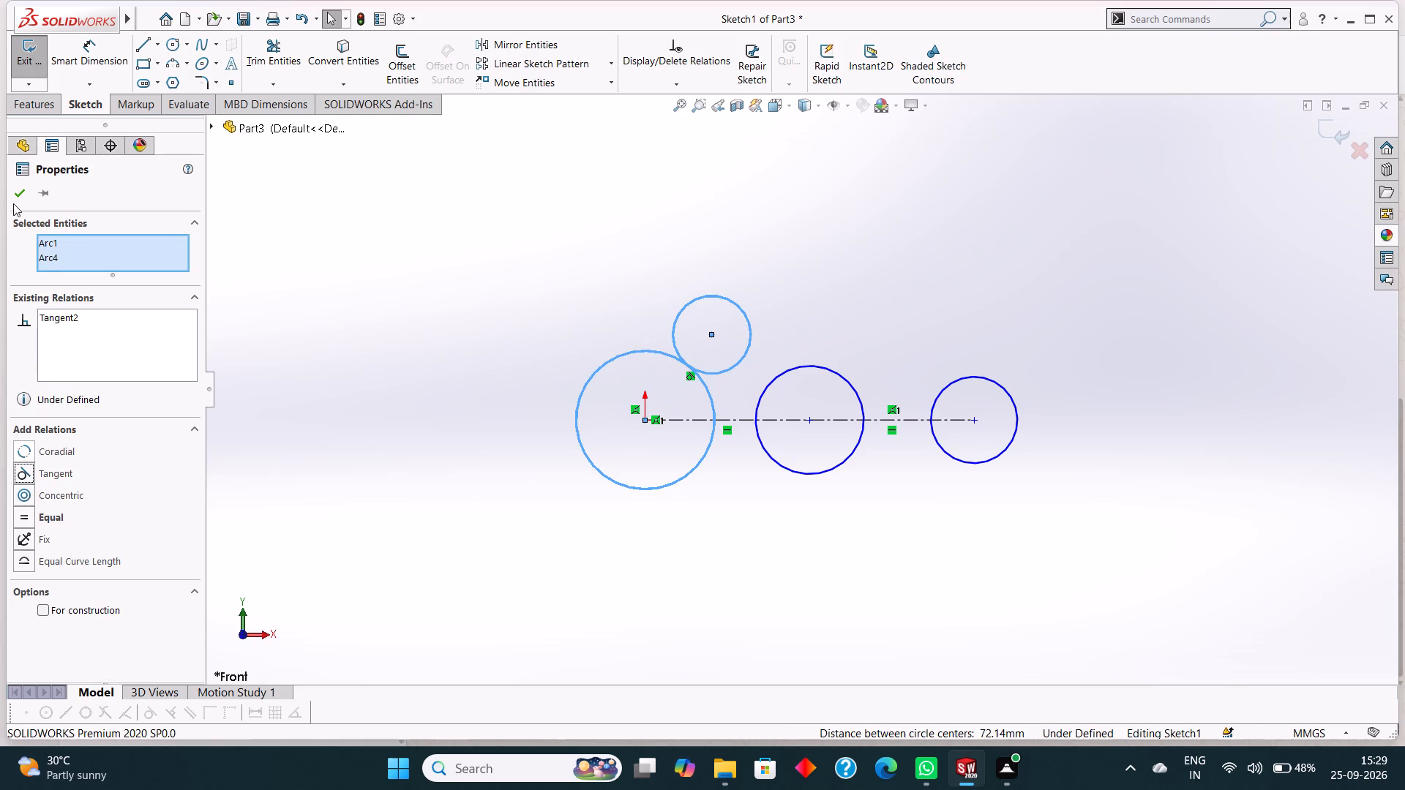
click(13, 199)
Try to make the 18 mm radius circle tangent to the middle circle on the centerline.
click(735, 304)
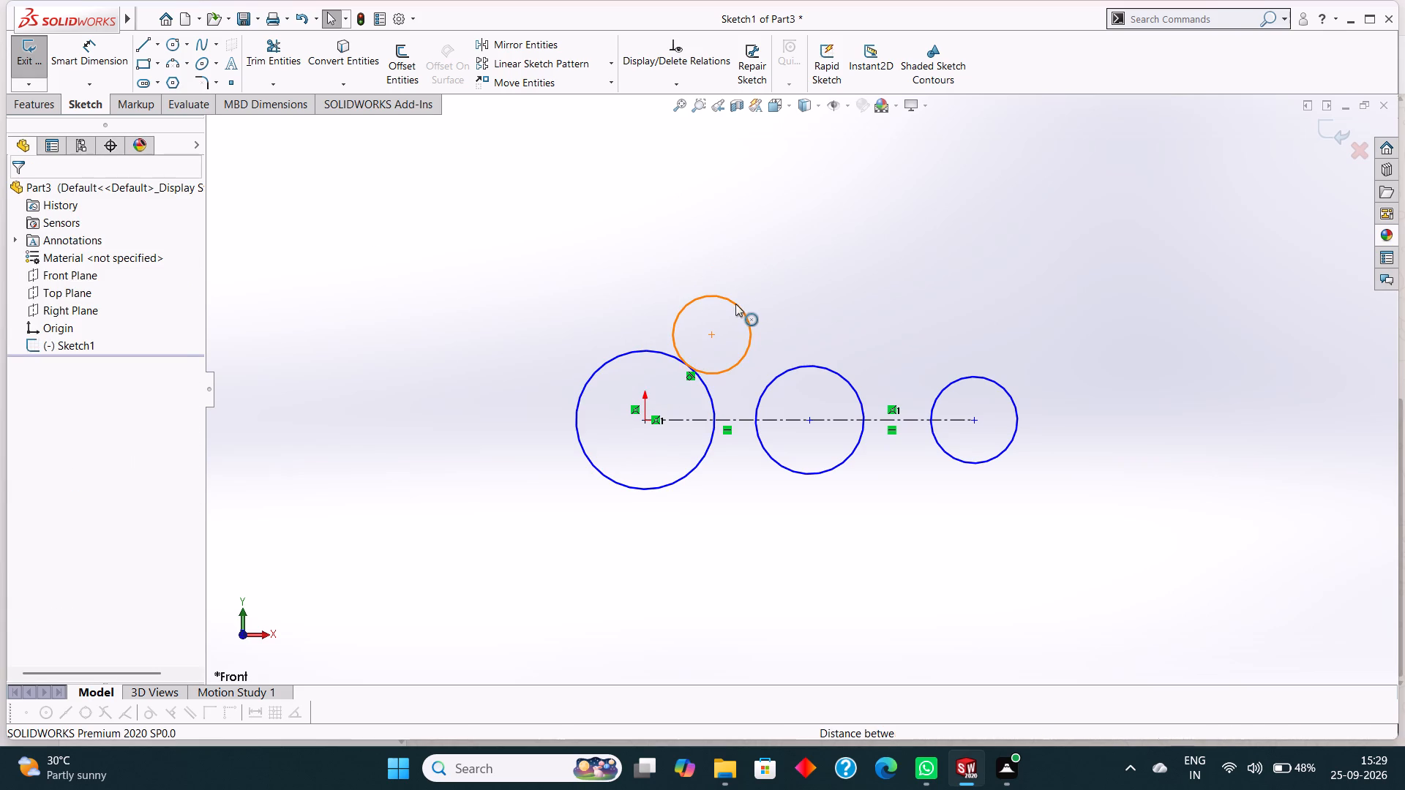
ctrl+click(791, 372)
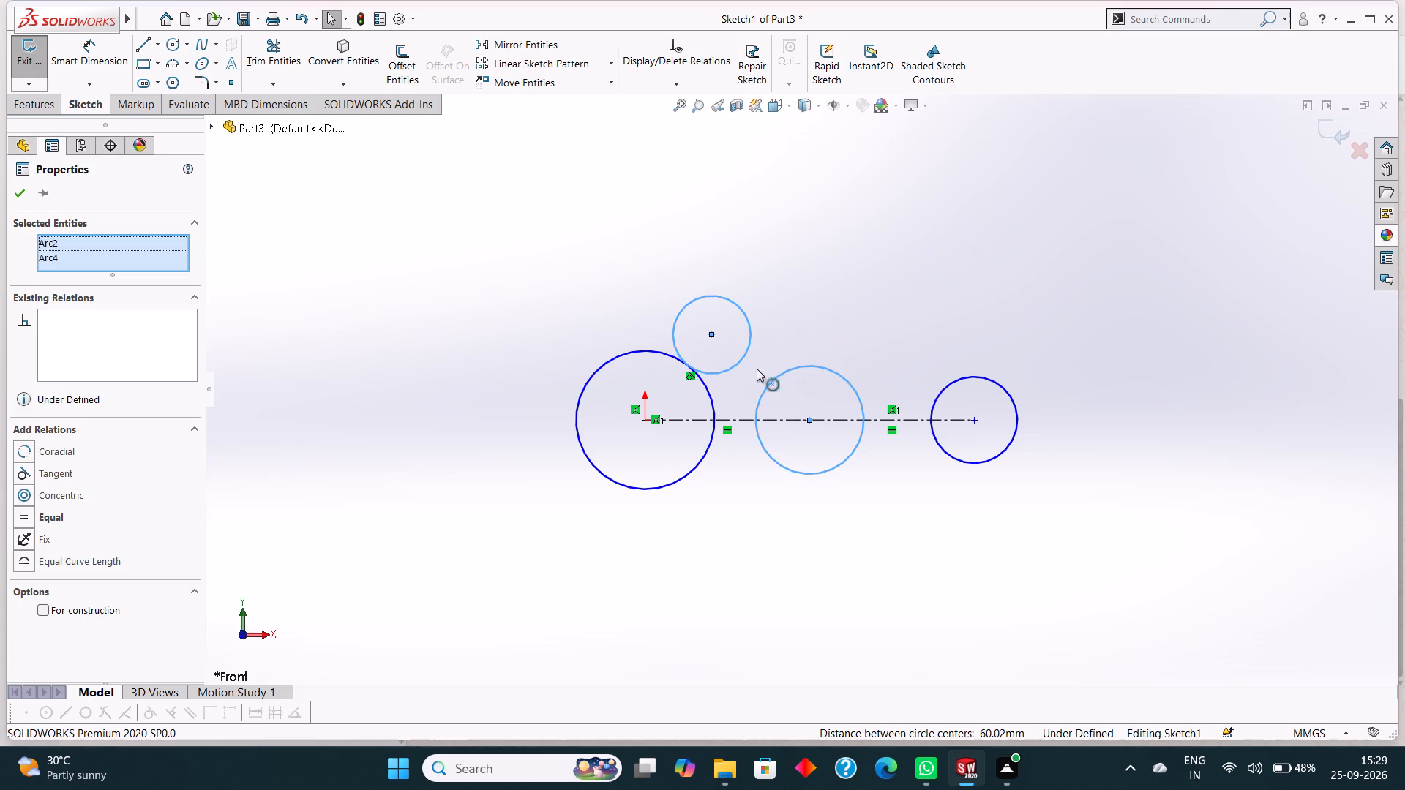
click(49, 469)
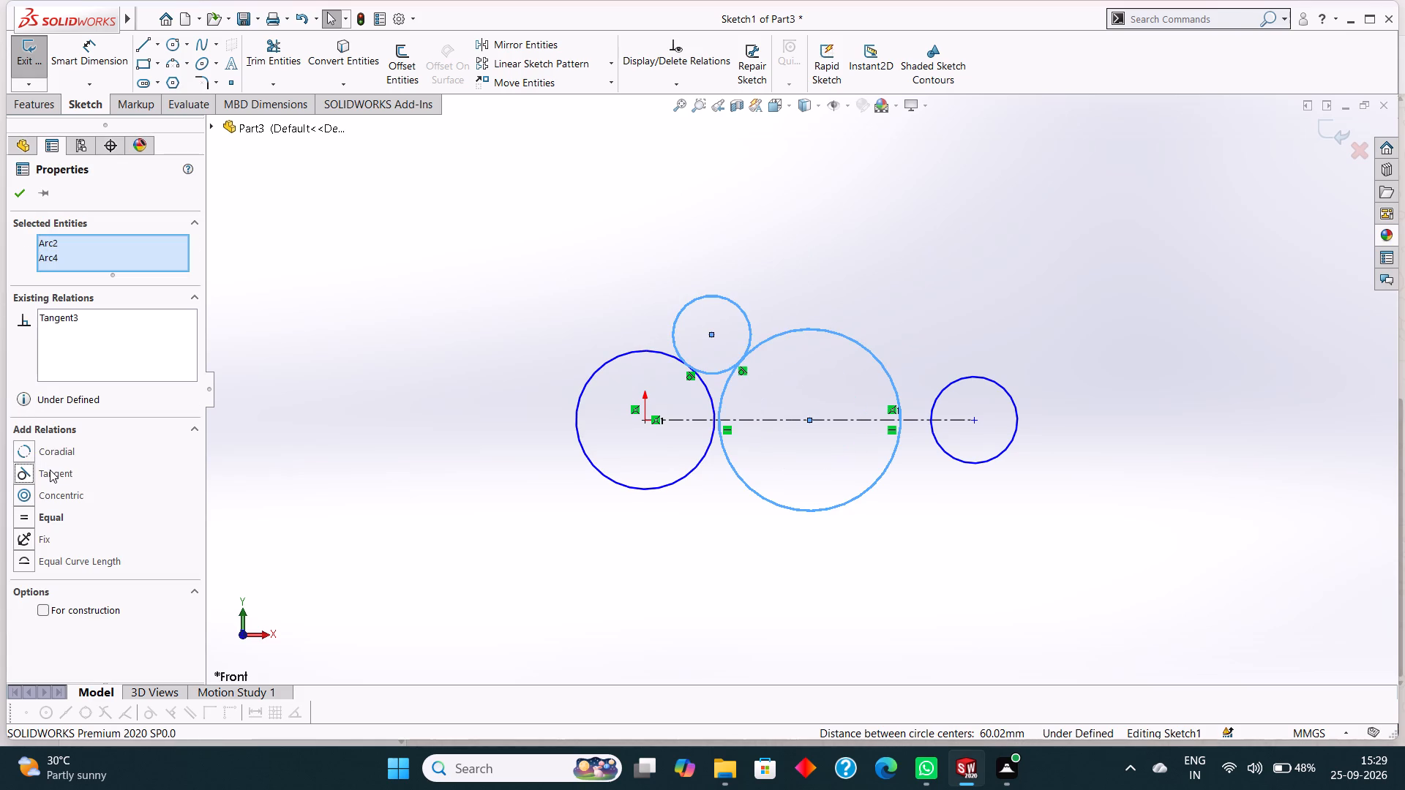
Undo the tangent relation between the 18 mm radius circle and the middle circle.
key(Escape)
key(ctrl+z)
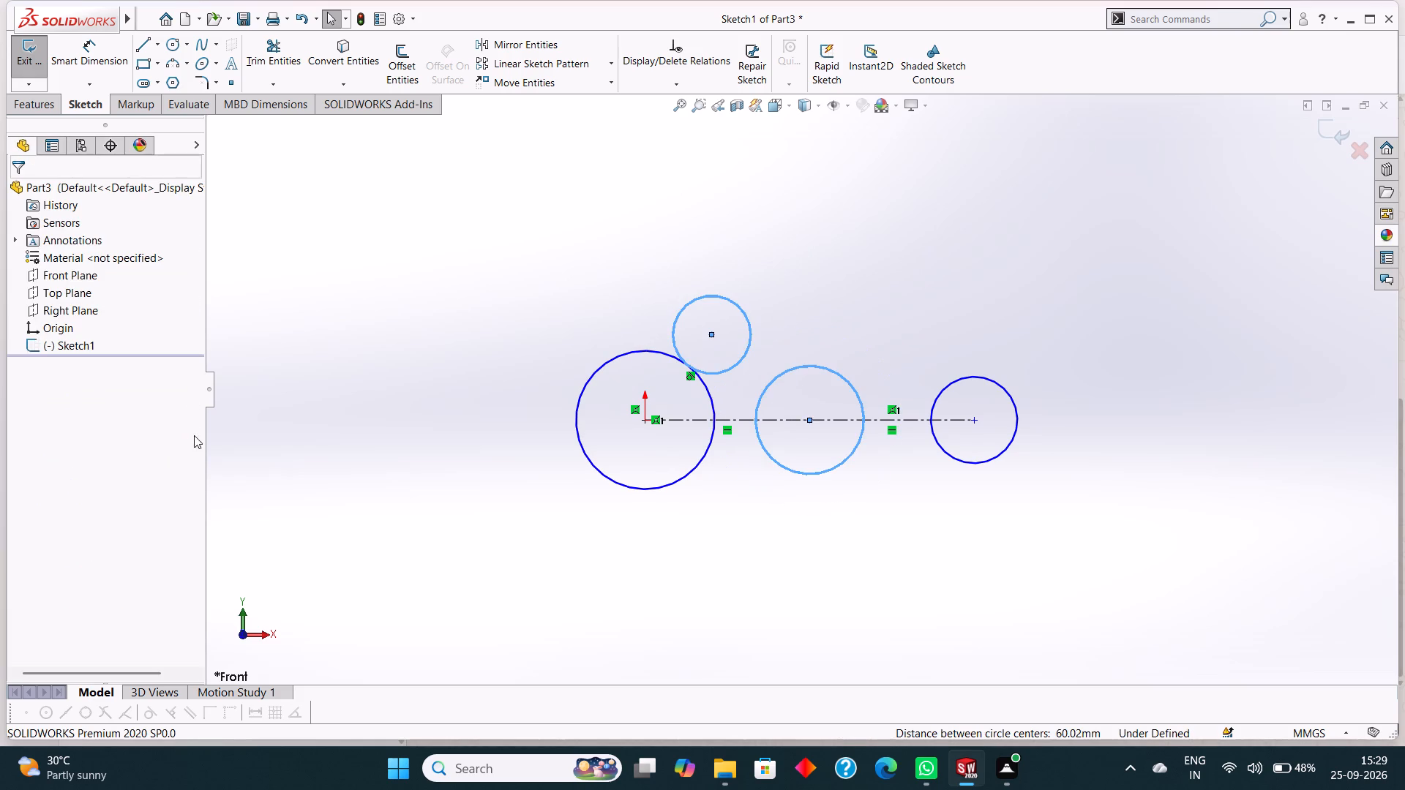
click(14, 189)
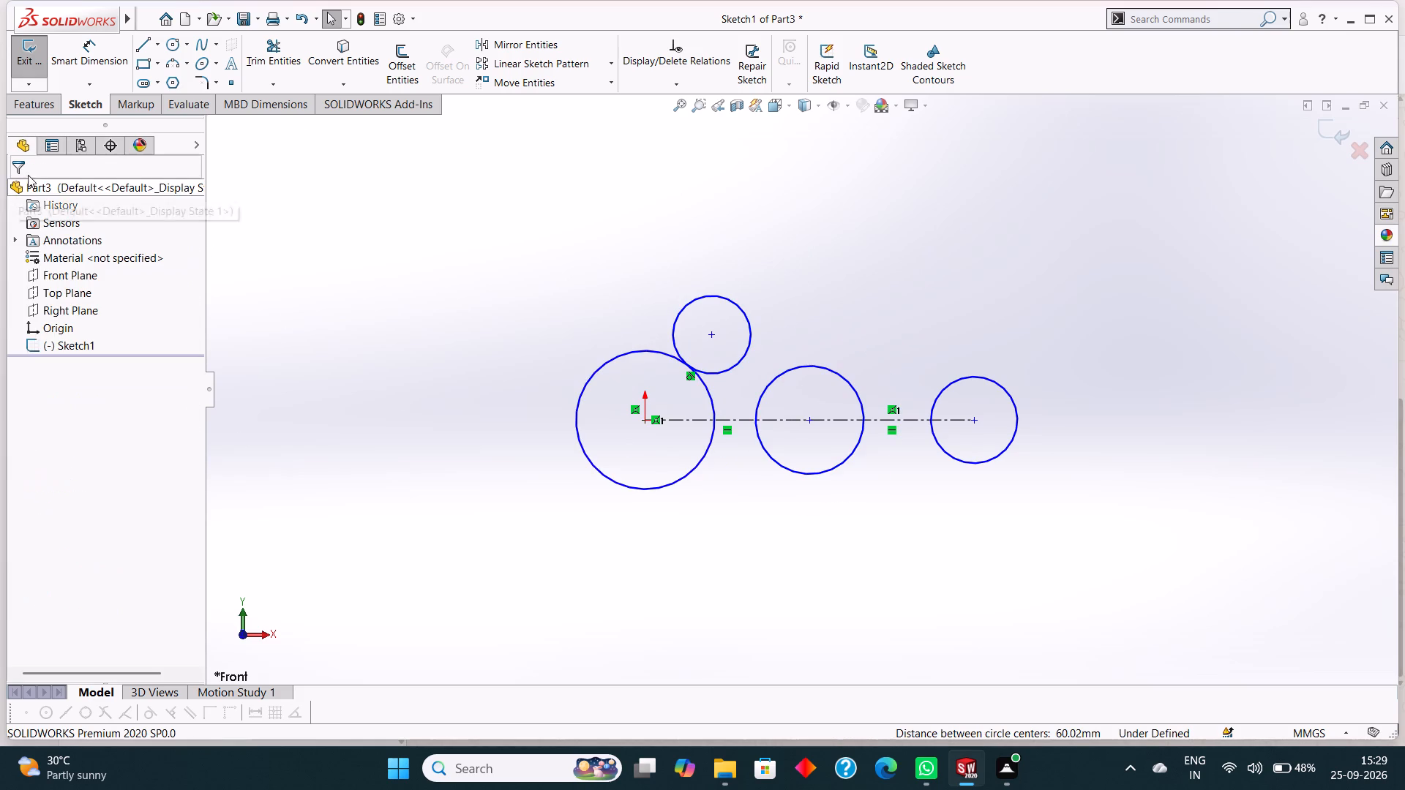
Dimension the horizontal centre distances from the origin circle to the middle circle and from the middle circle to the last one.
click(98, 53)
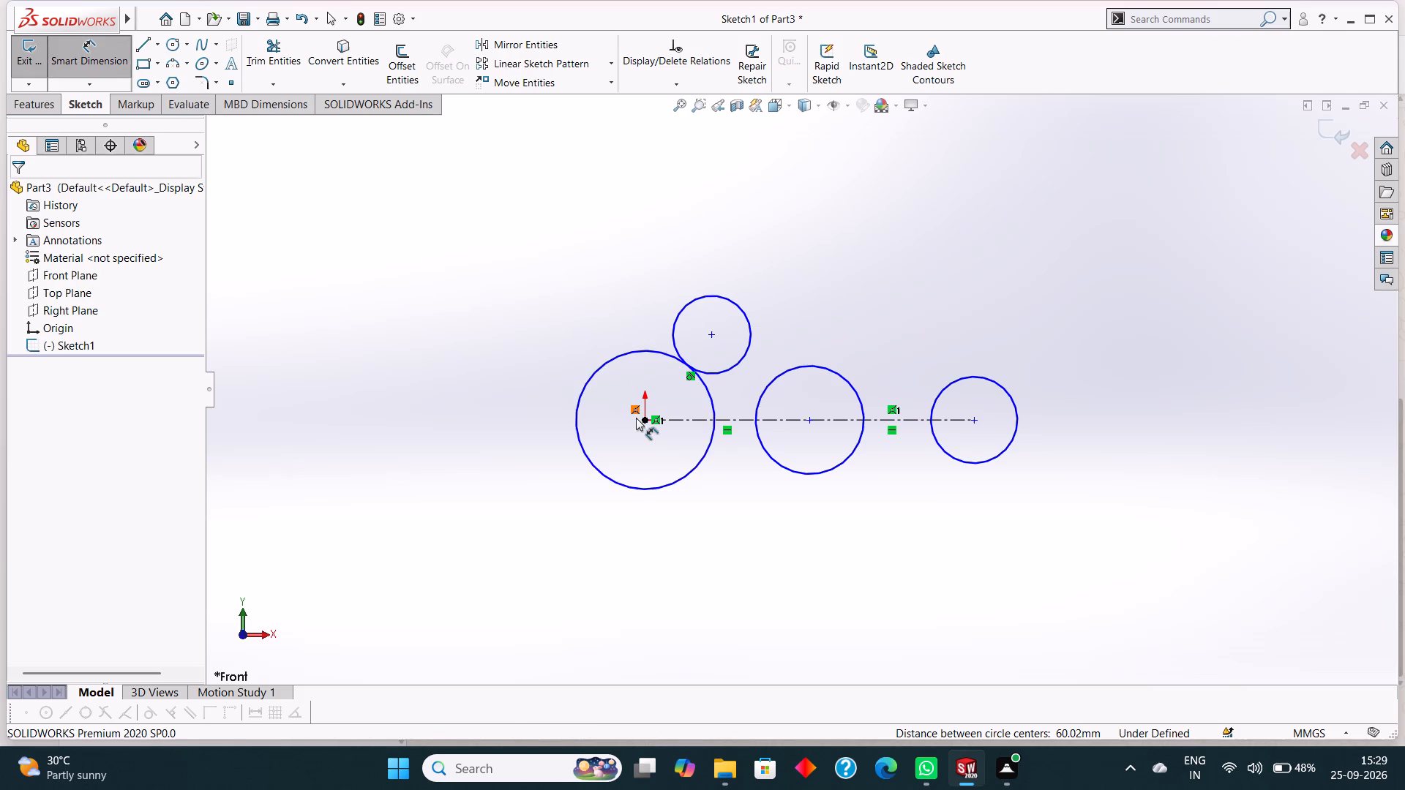
click(643, 424)
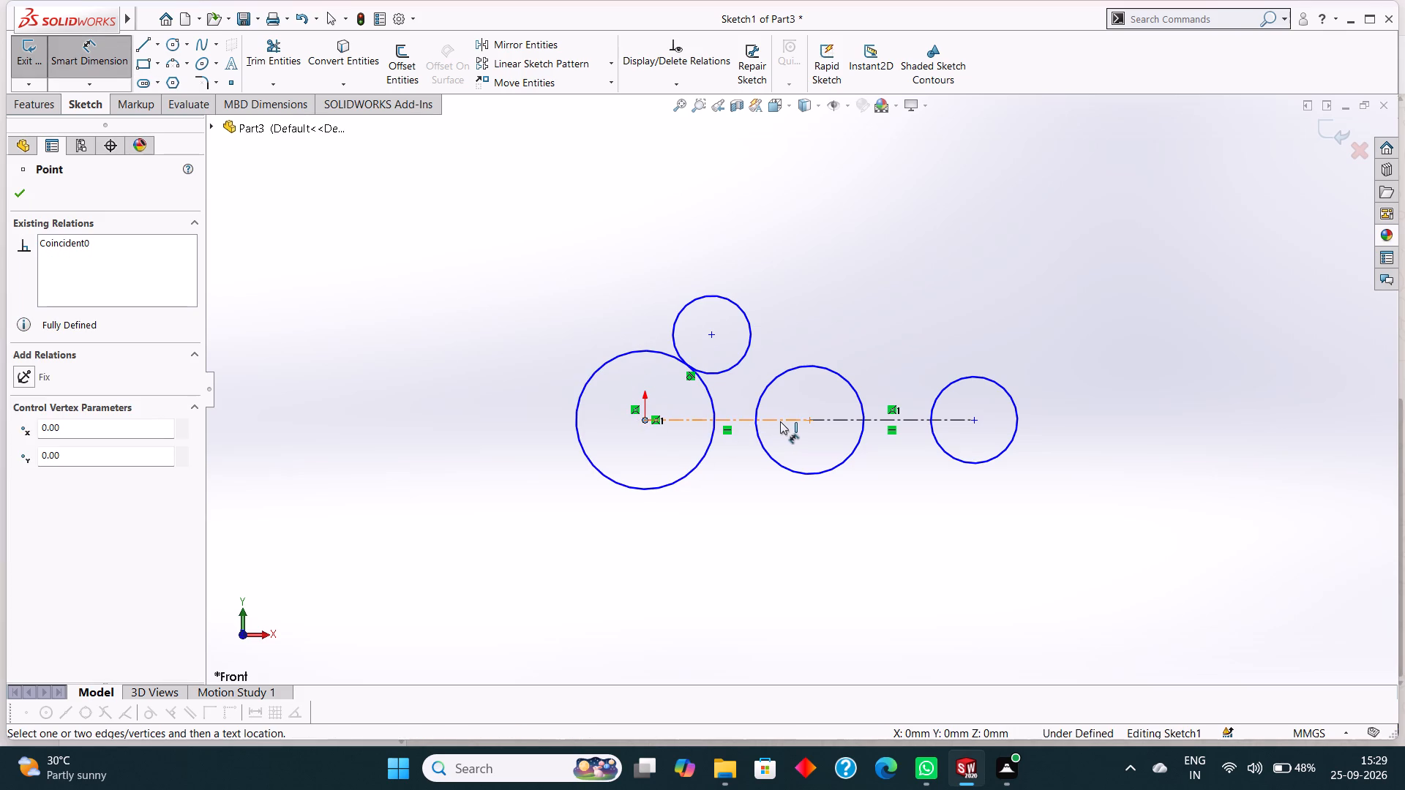
click(809, 420)
click(743, 511)
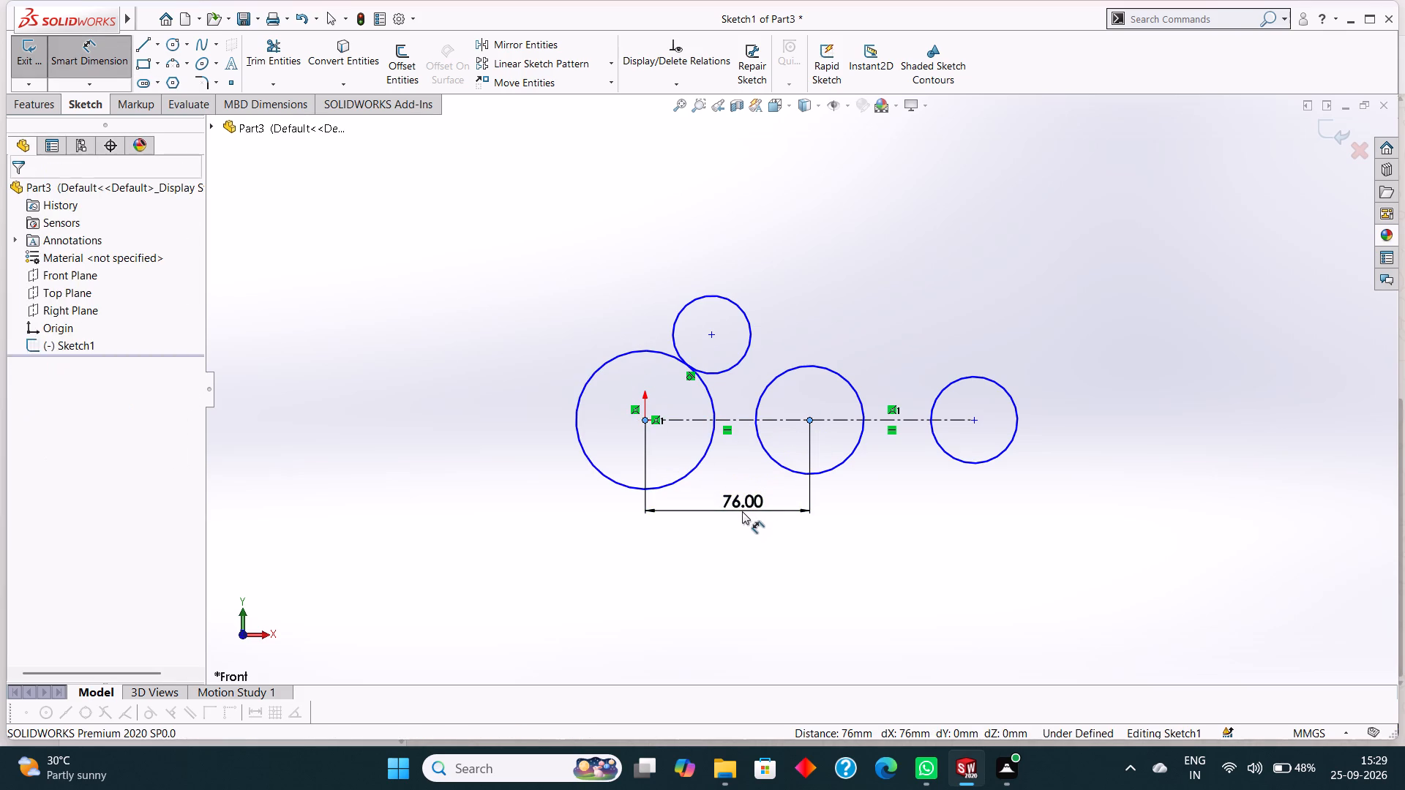
click(678, 489)
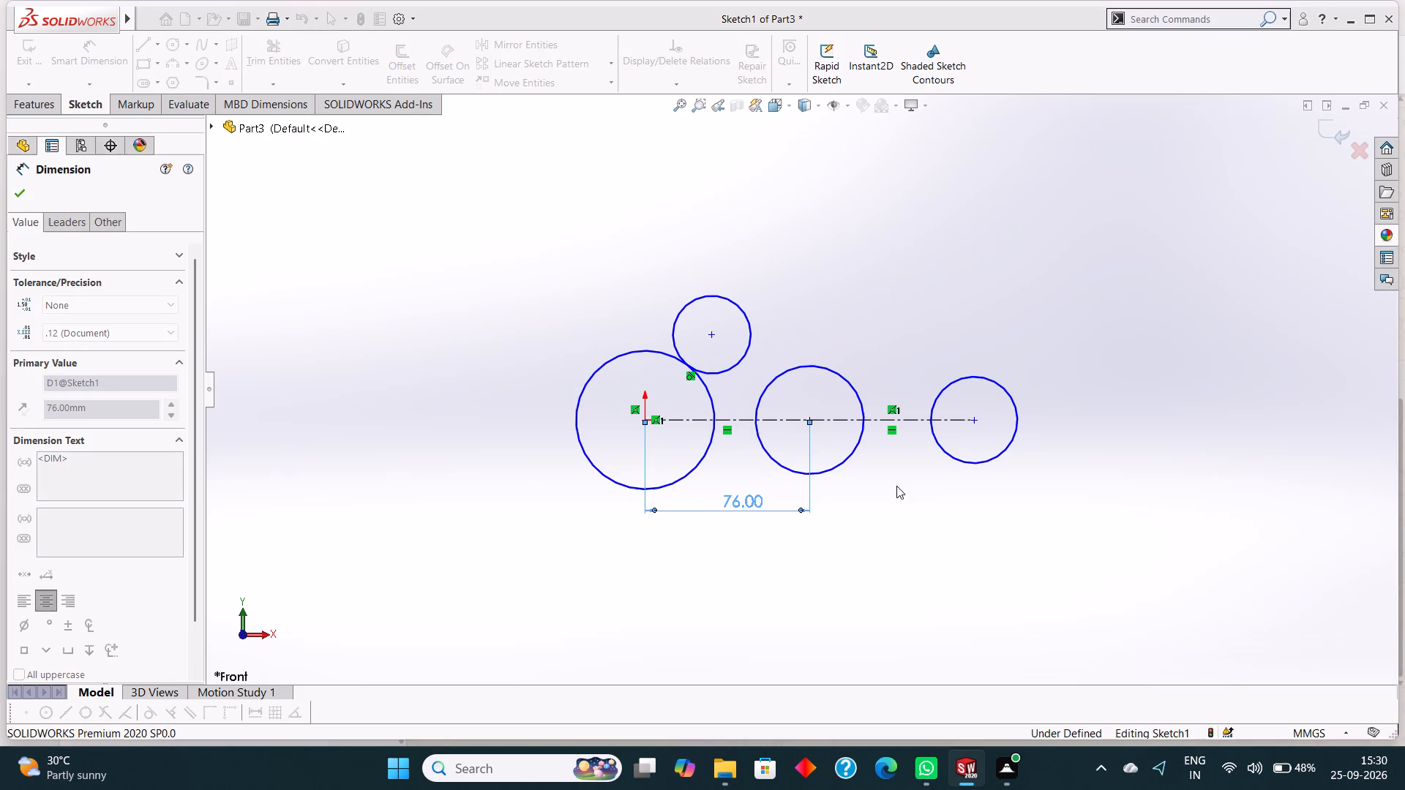
click(806, 424)
click(973, 419)
click(929, 504)
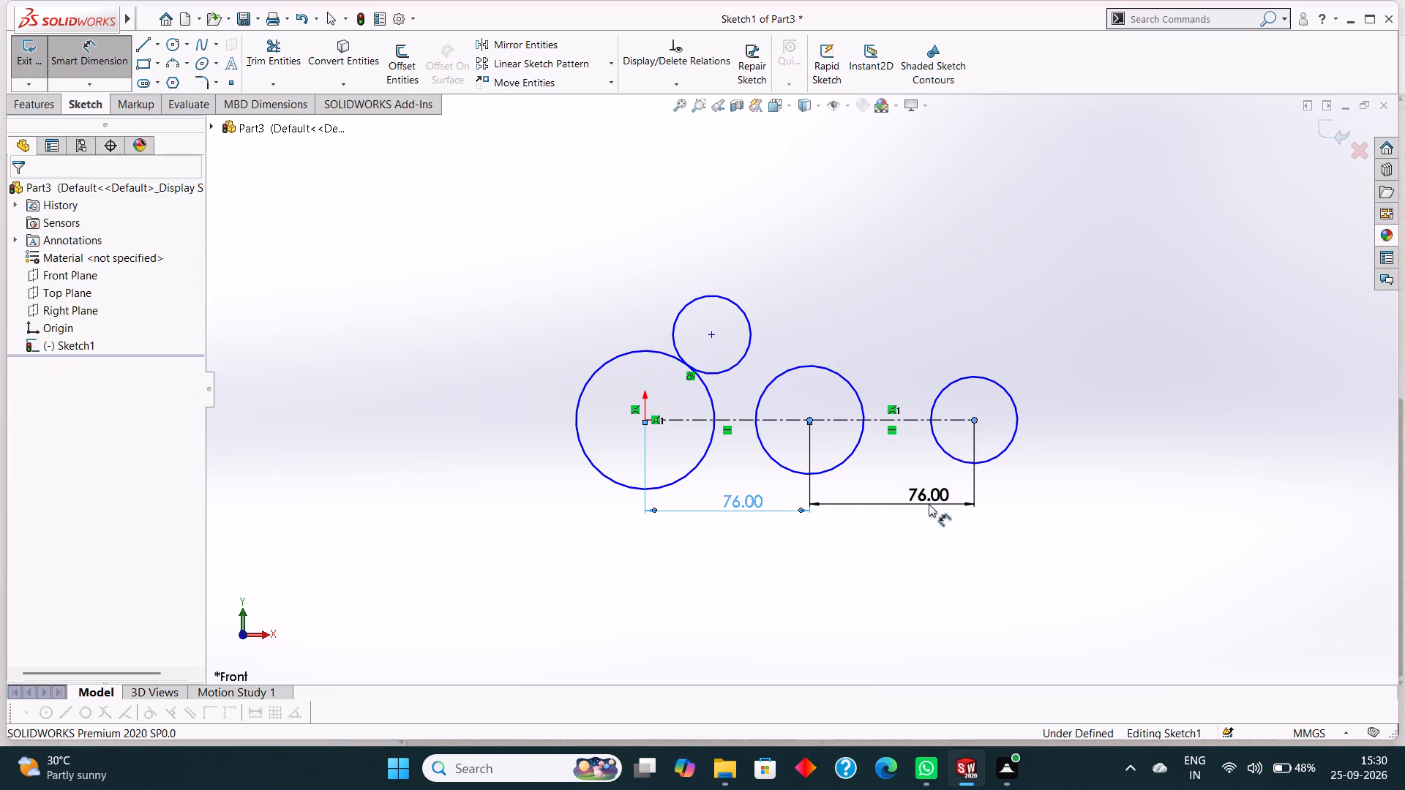
click(867, 482)
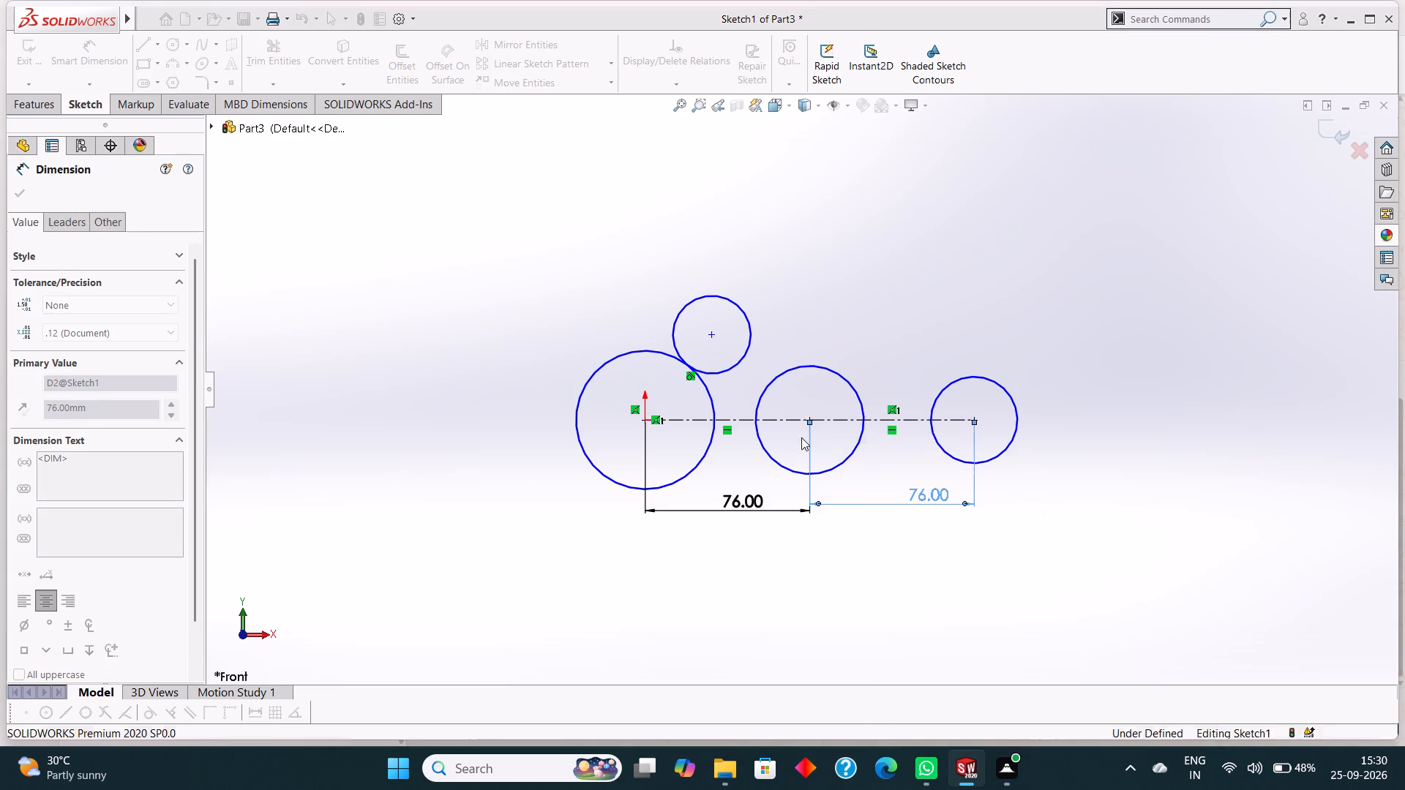
Dimension the diameters of the three circles lying along the construction centerline.
click(639, 352)
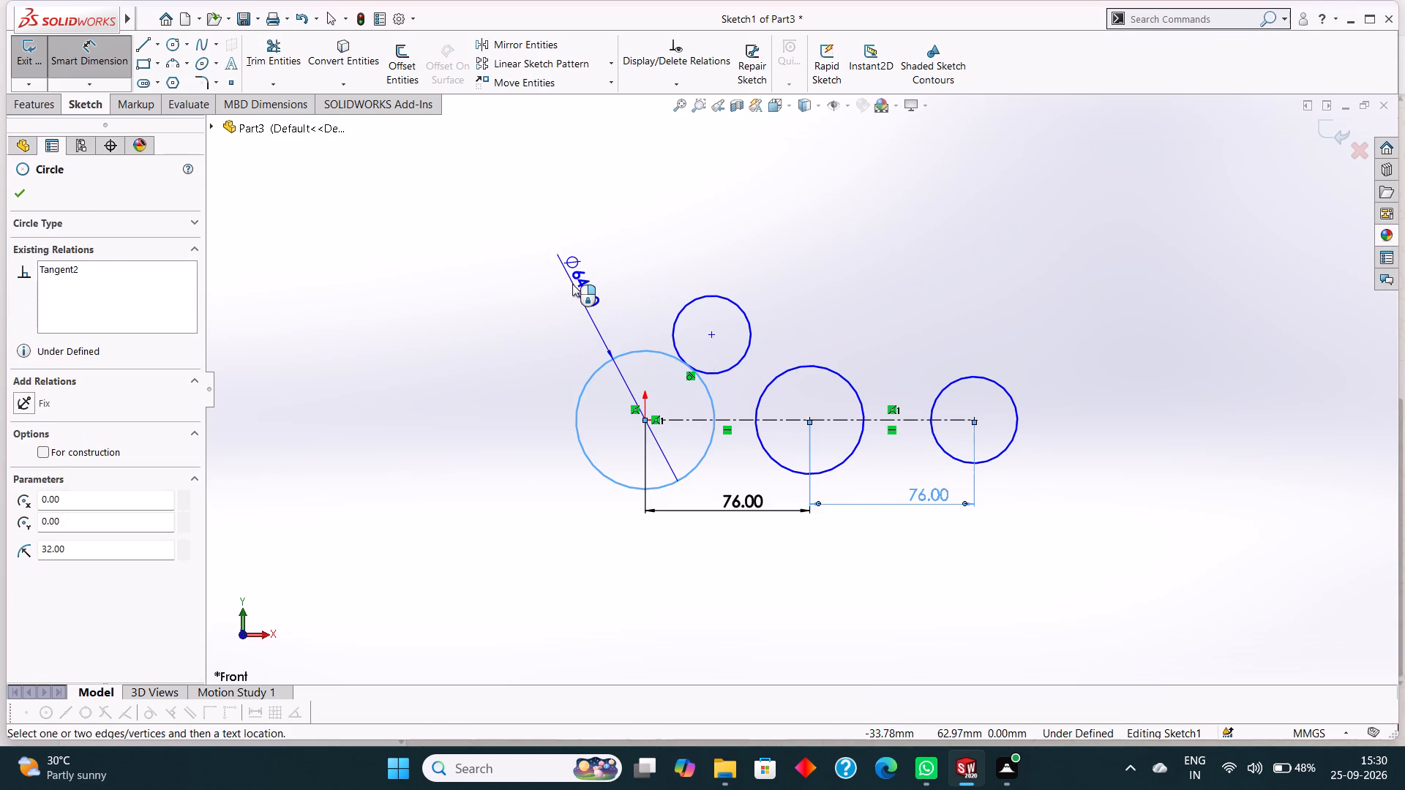
click(572, 284)
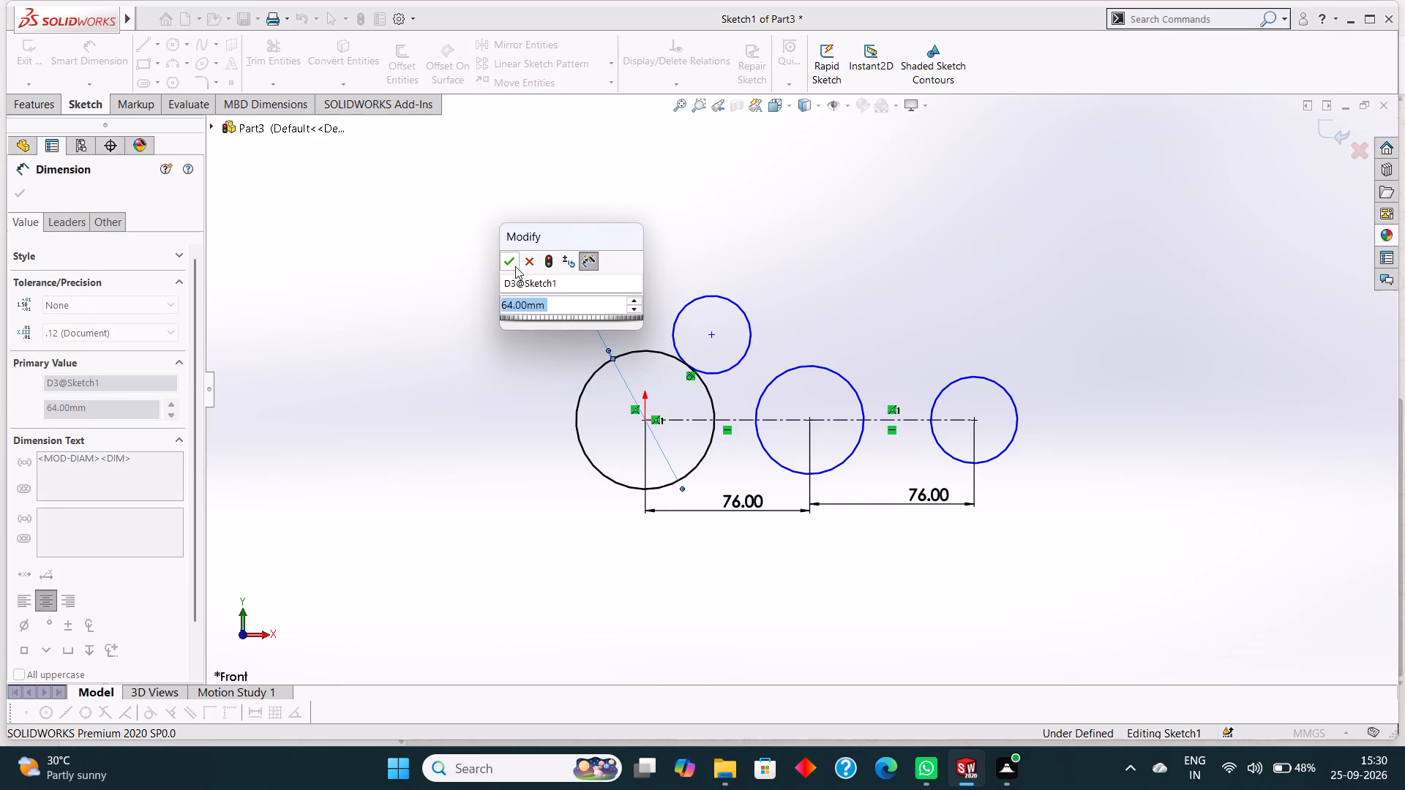
click(512, 263)
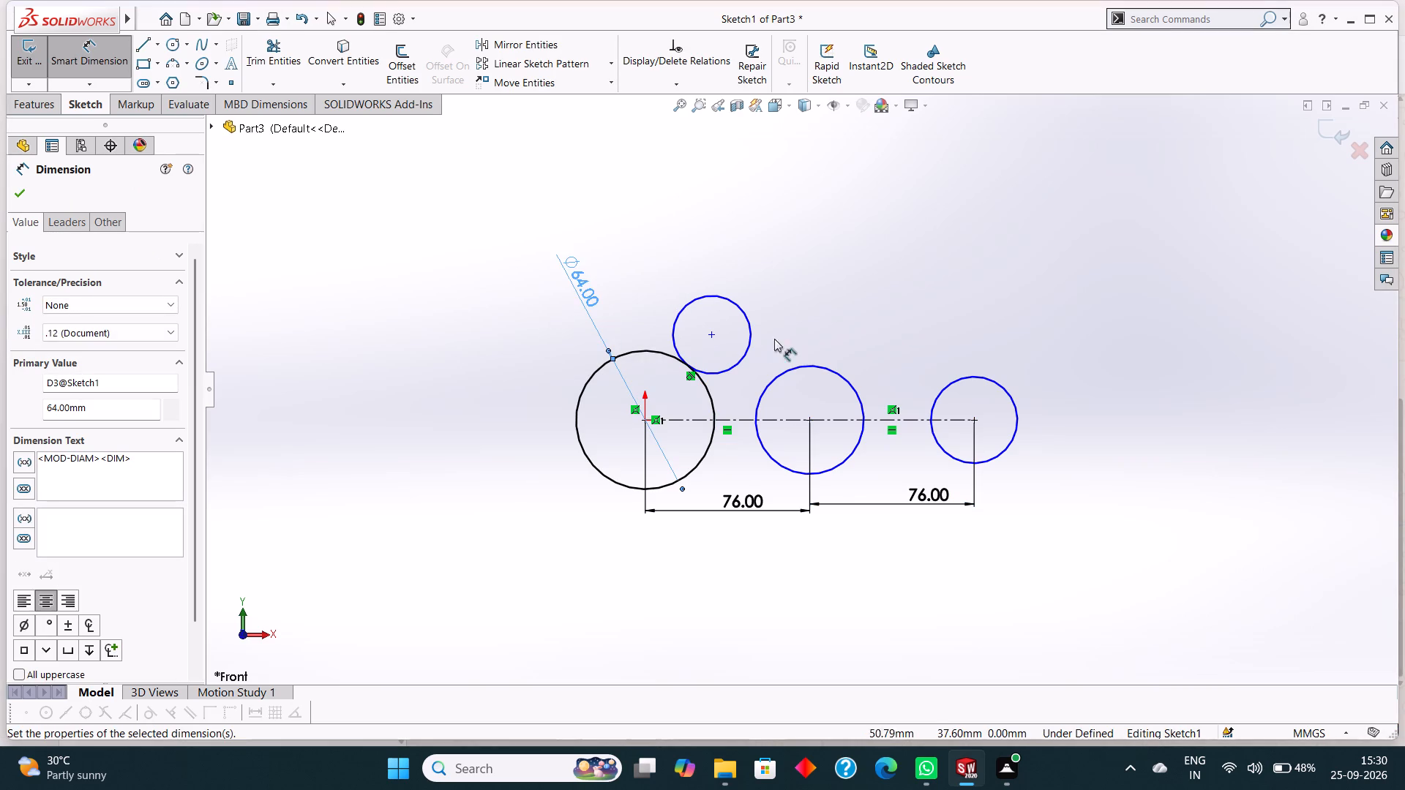
click(820, 366)
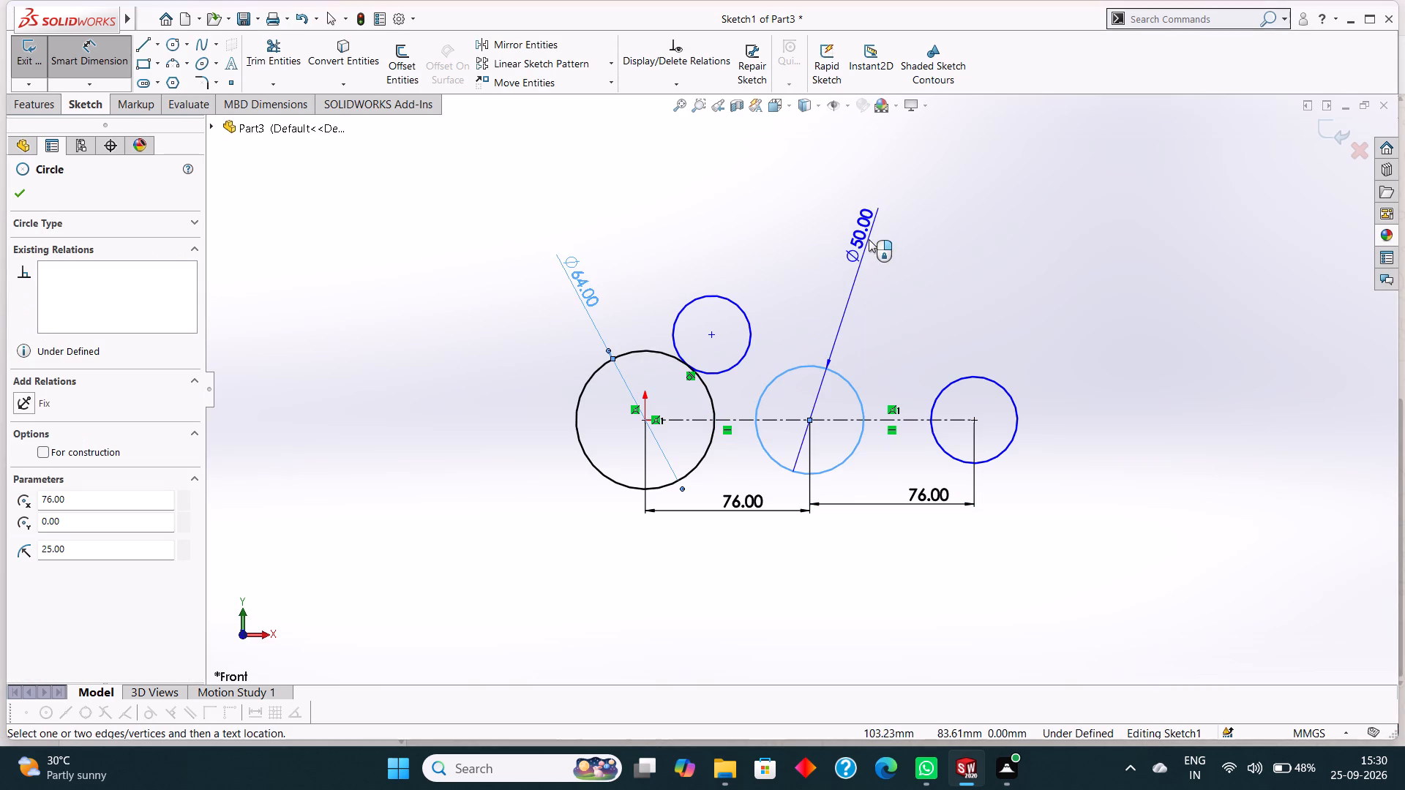
click(872, 237)
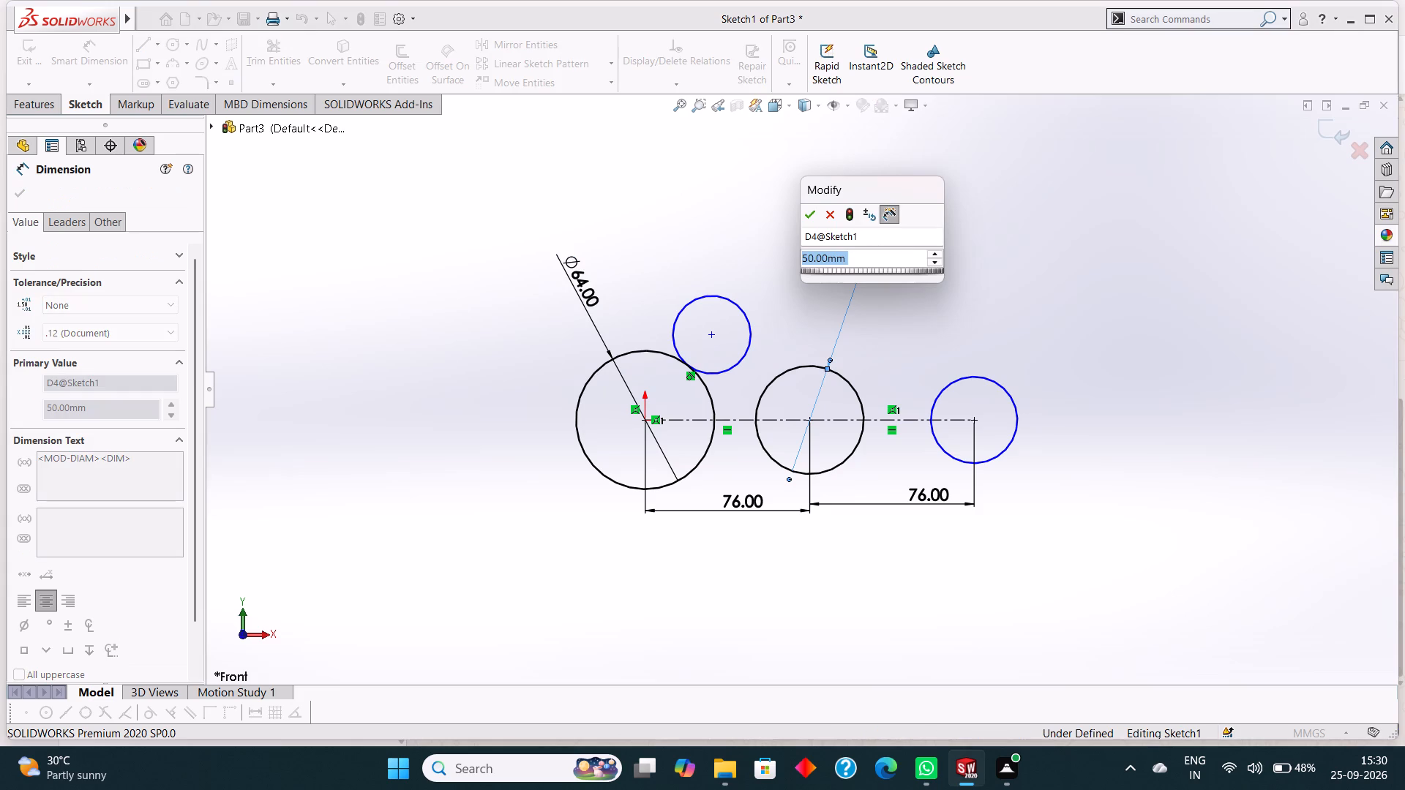
click(814, 216)
click(995, 377)
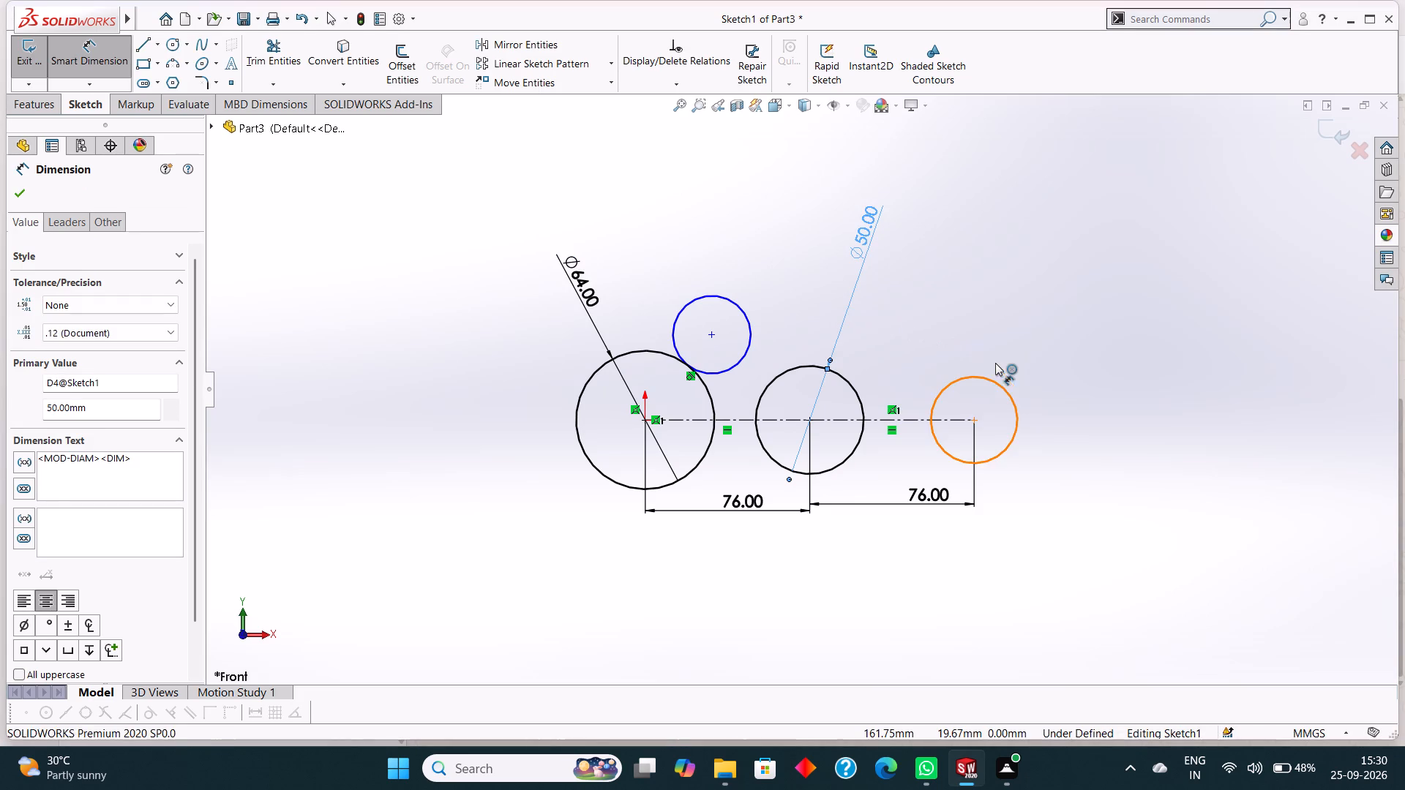
click(1049, 257)
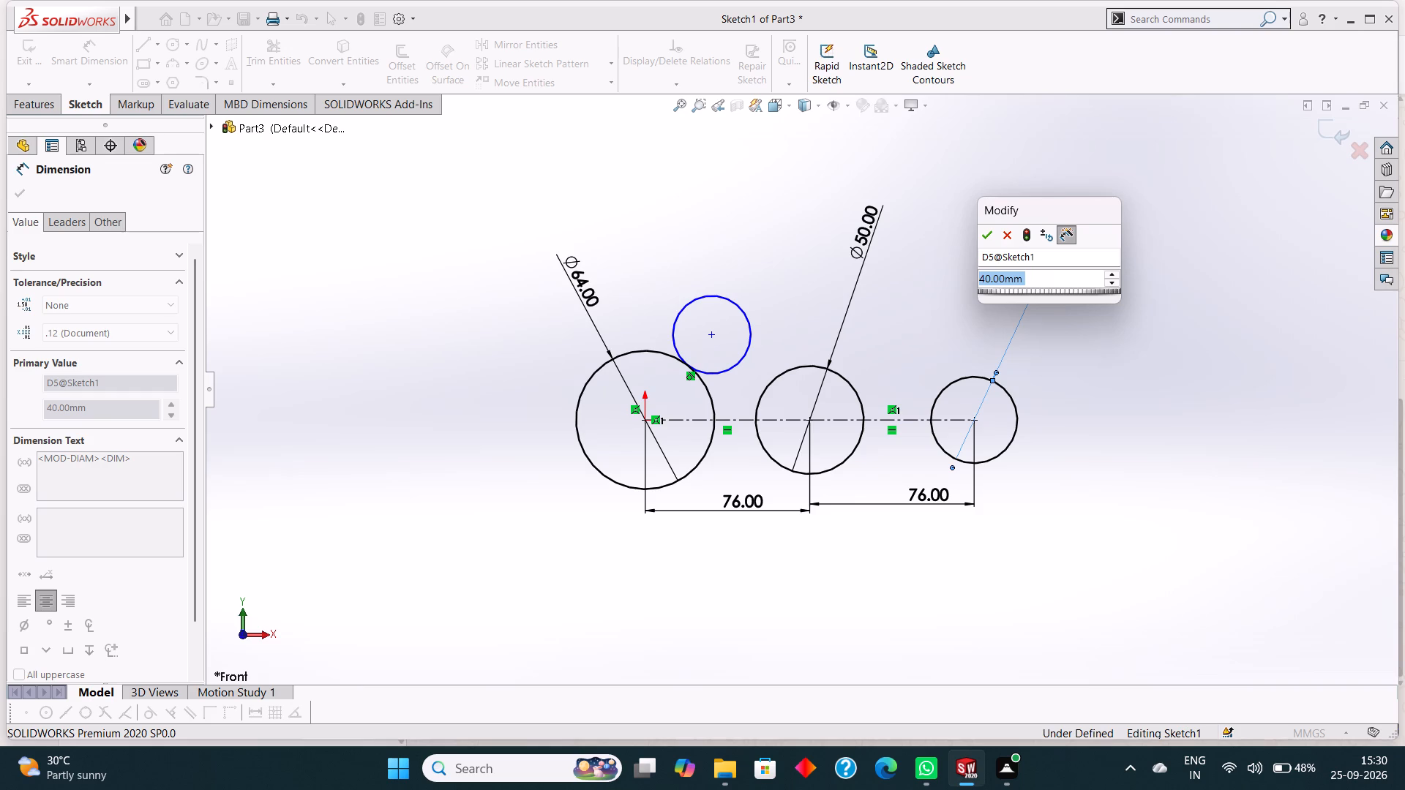
click(980, 241)
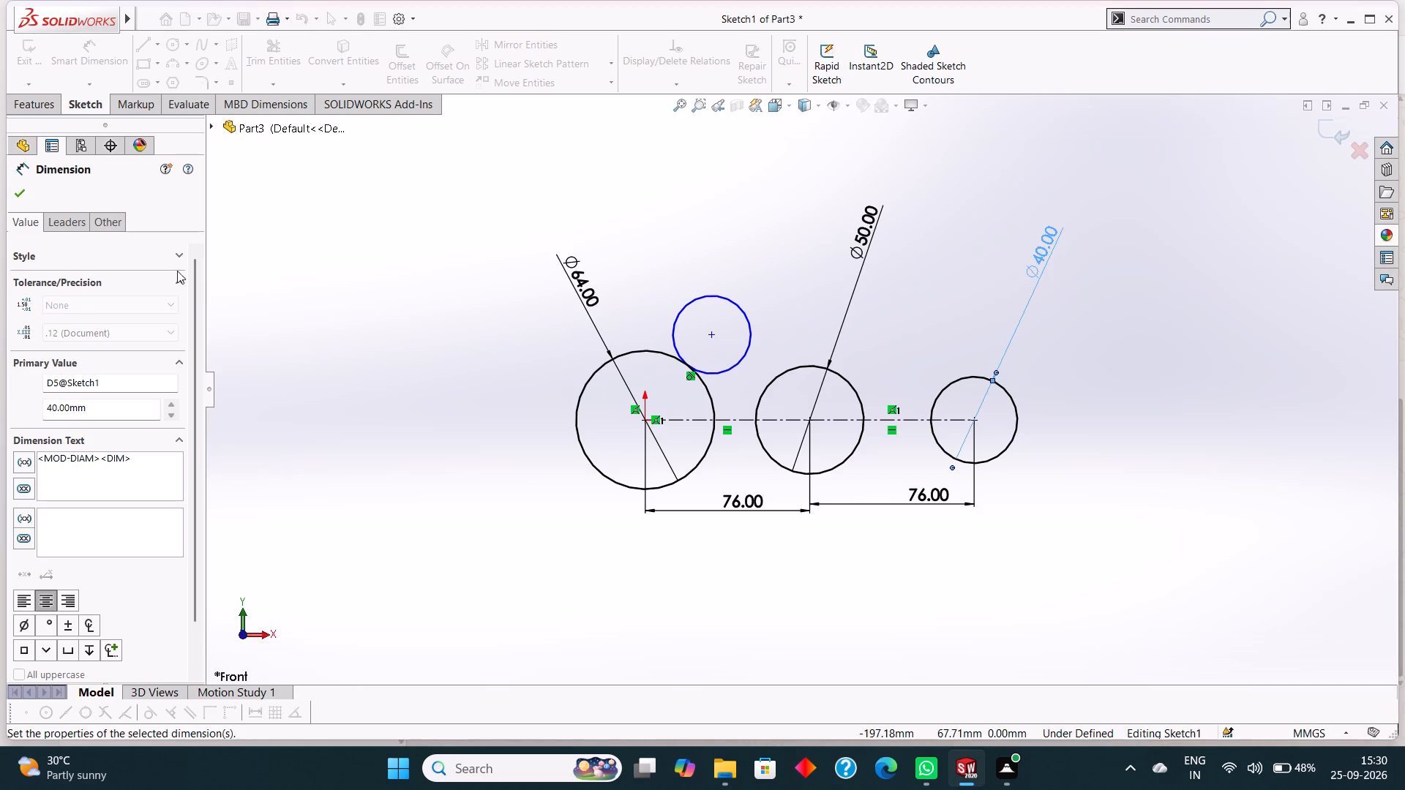
click(16, 194)
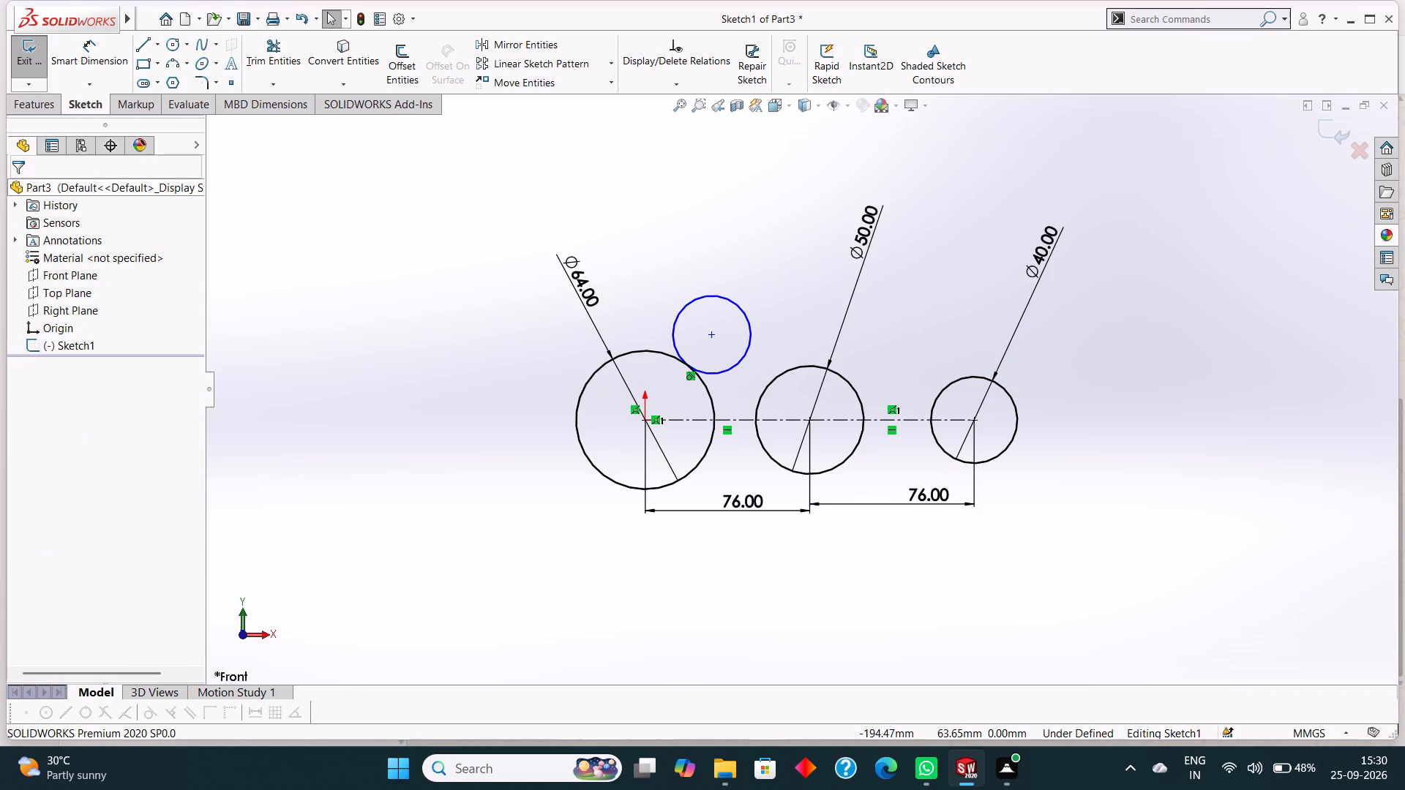
key(Escape)
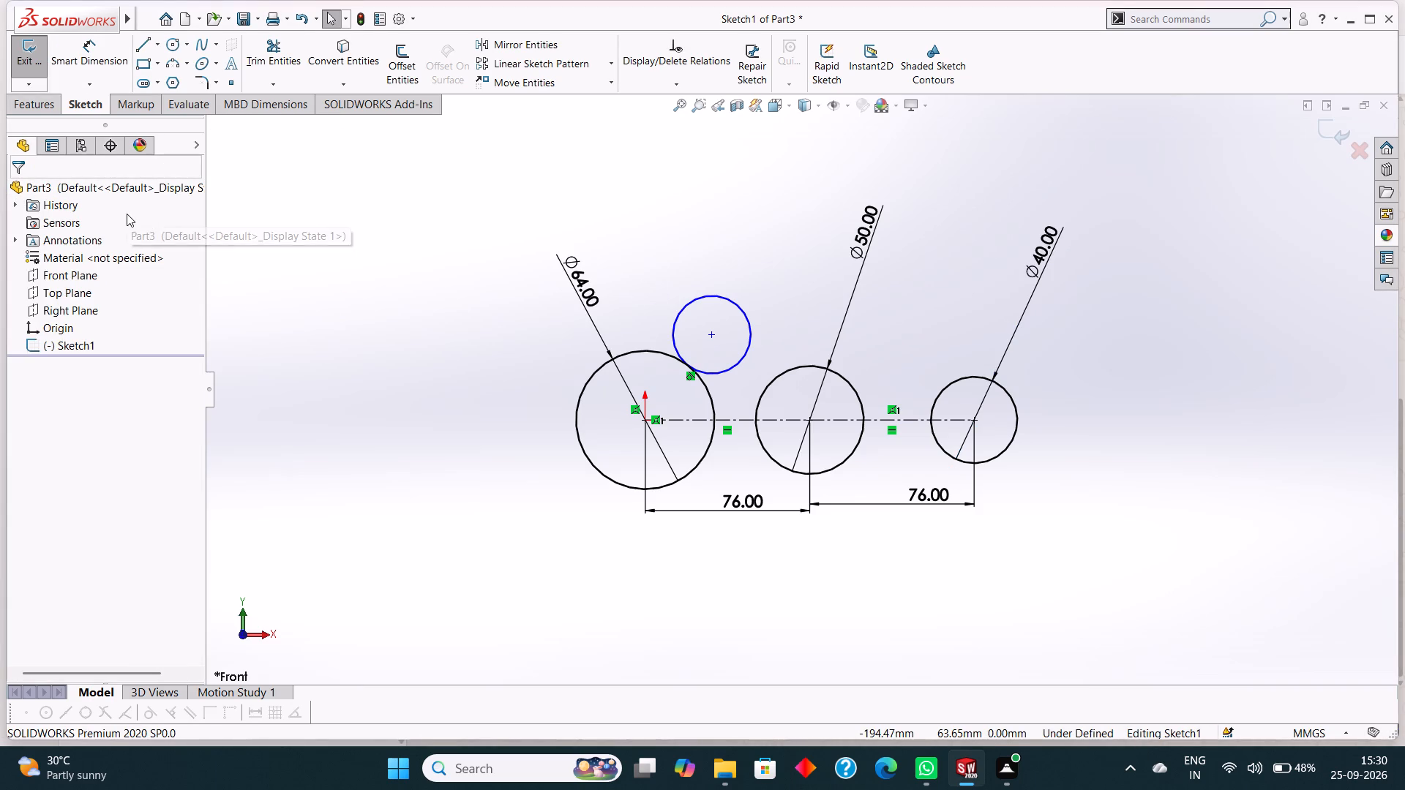
Dimension the diameter of the 18 mm radius circle that sits above the centerline.
click(92, 42)
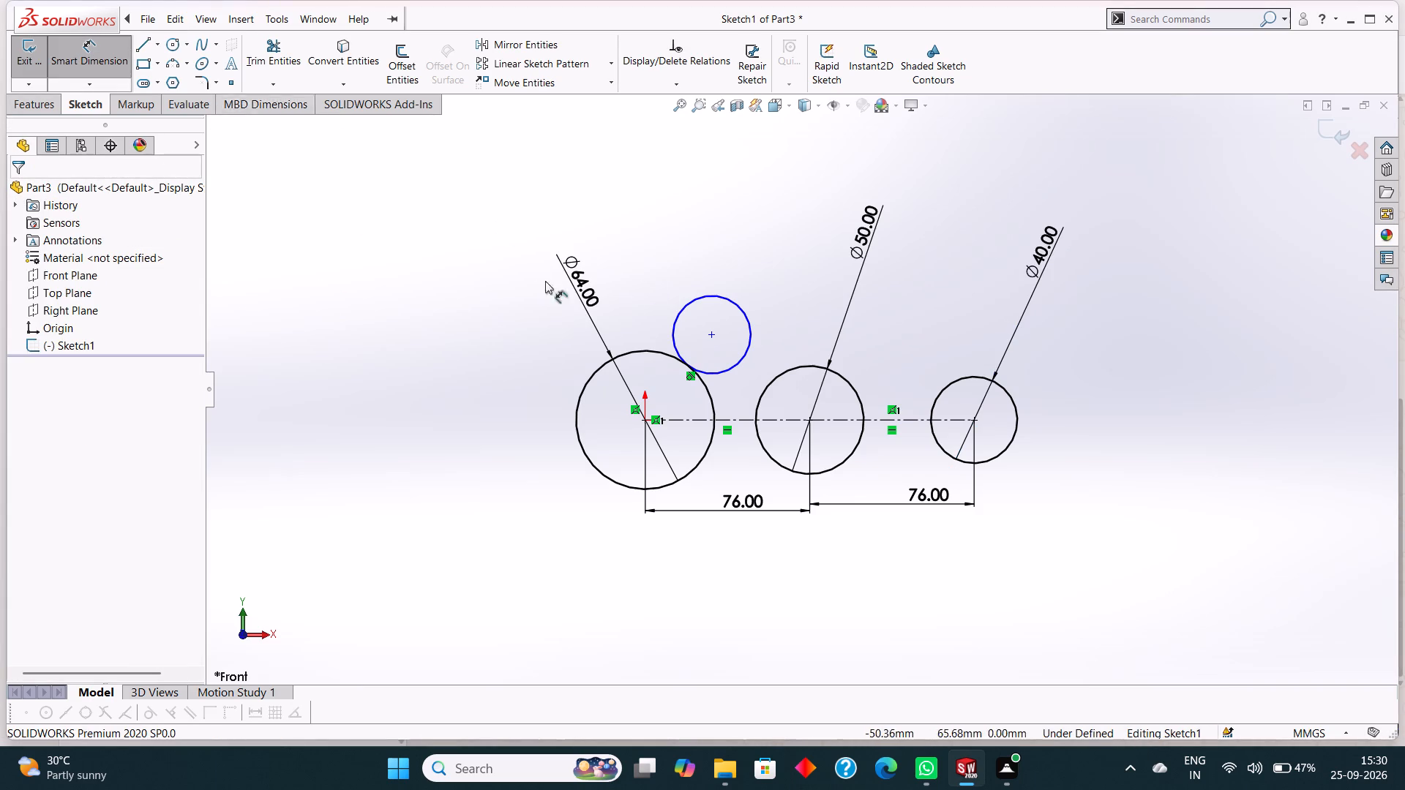
click(713, 293)
click(746, 226)
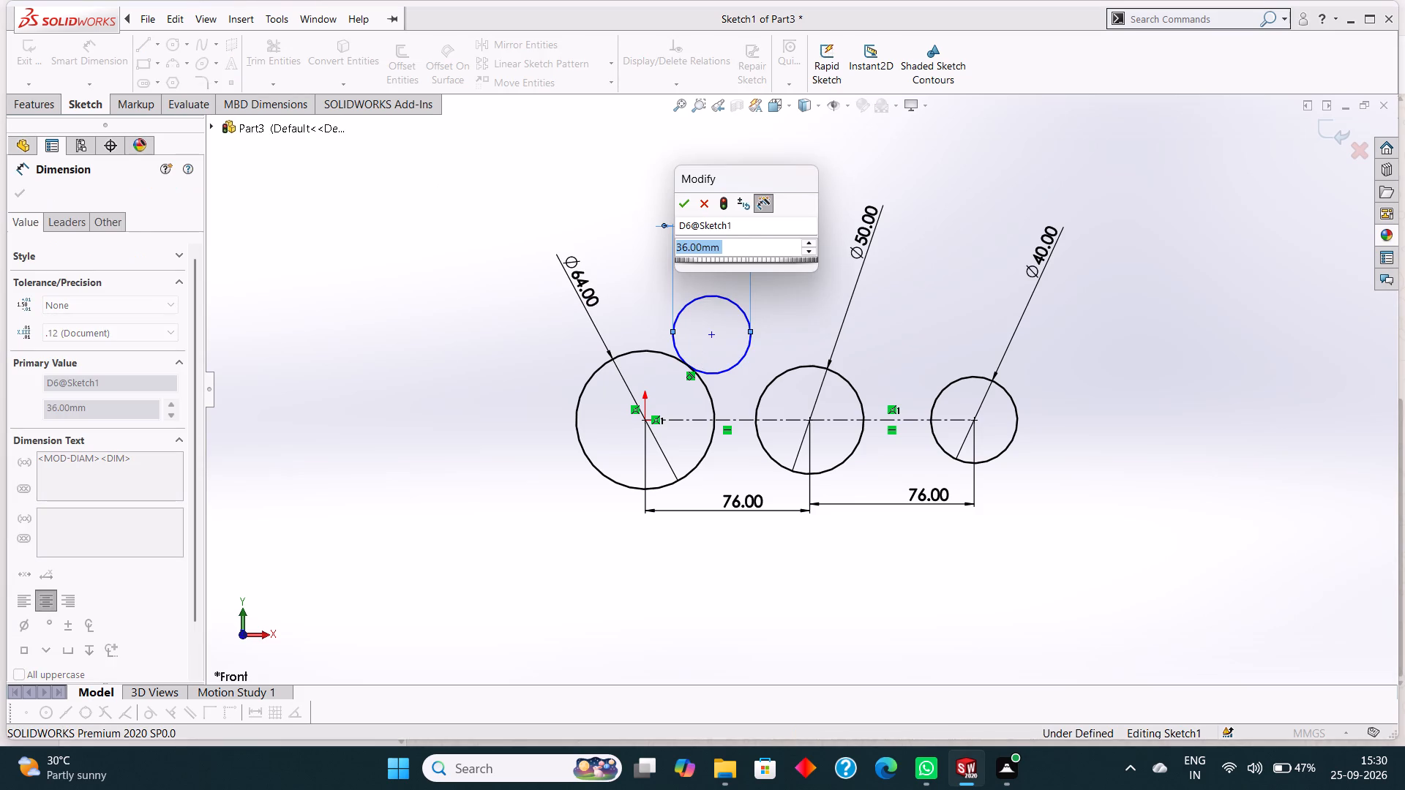
click(681, 210)
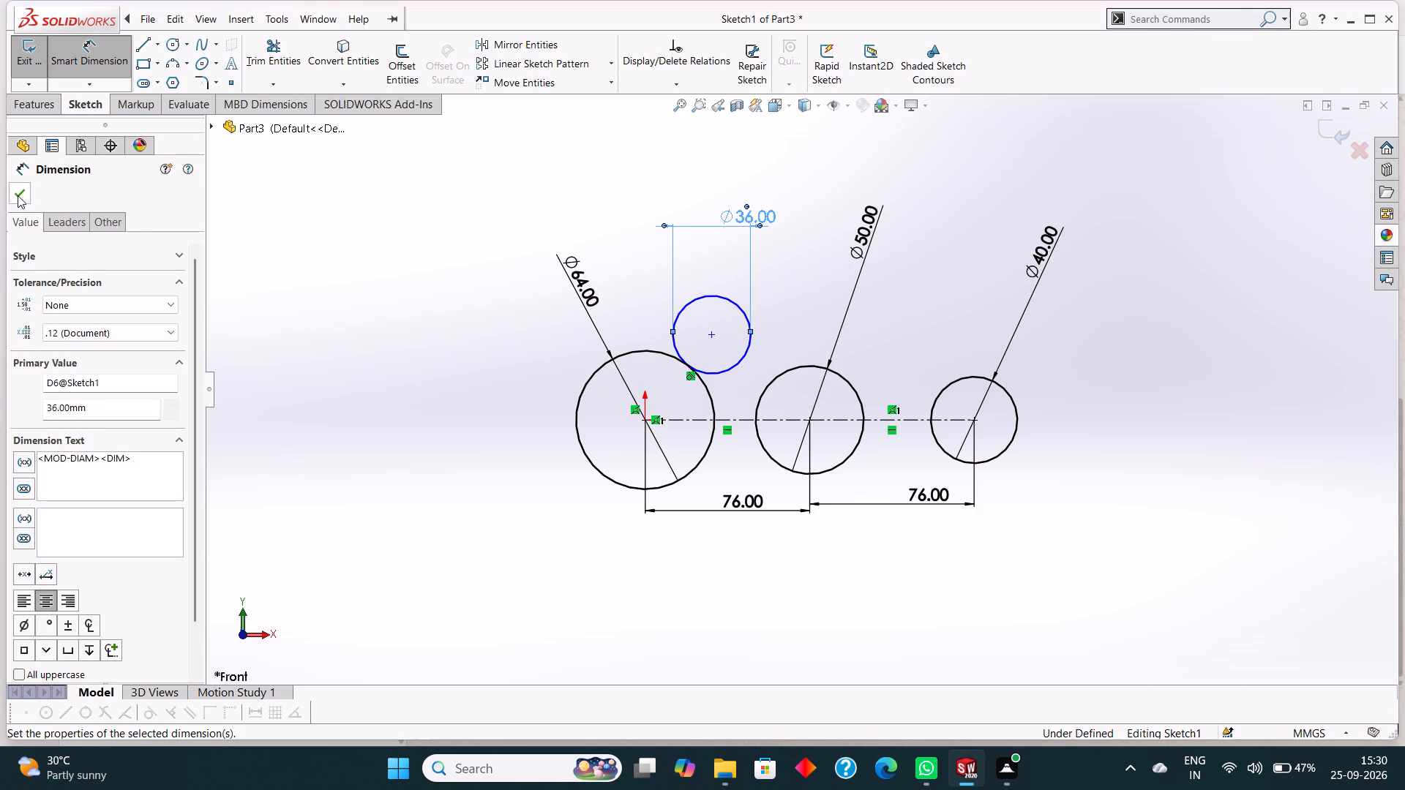
click(18, 195)
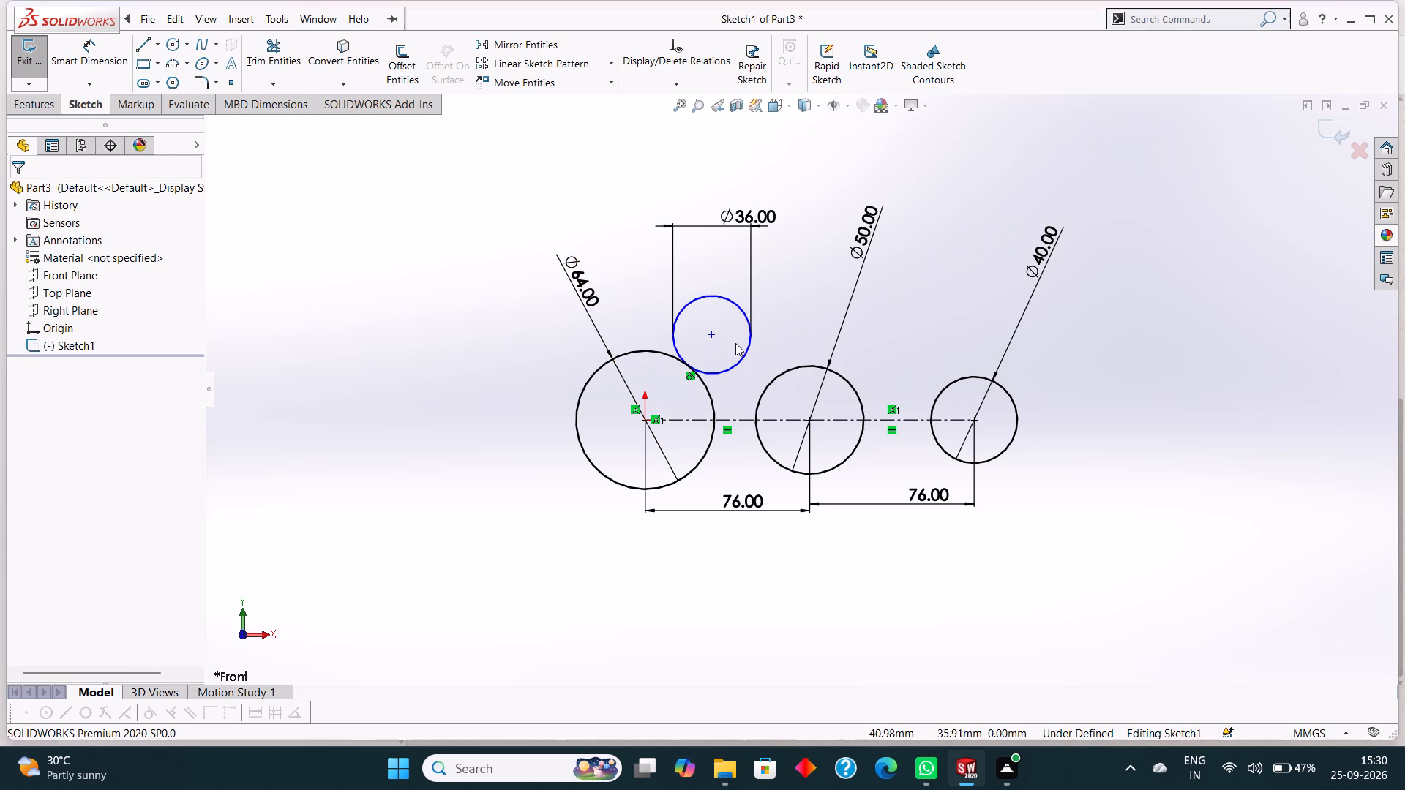
Make the upper 18 mm radius circle tangent to the middle 50 mm diameter circle.
click(746, 347)
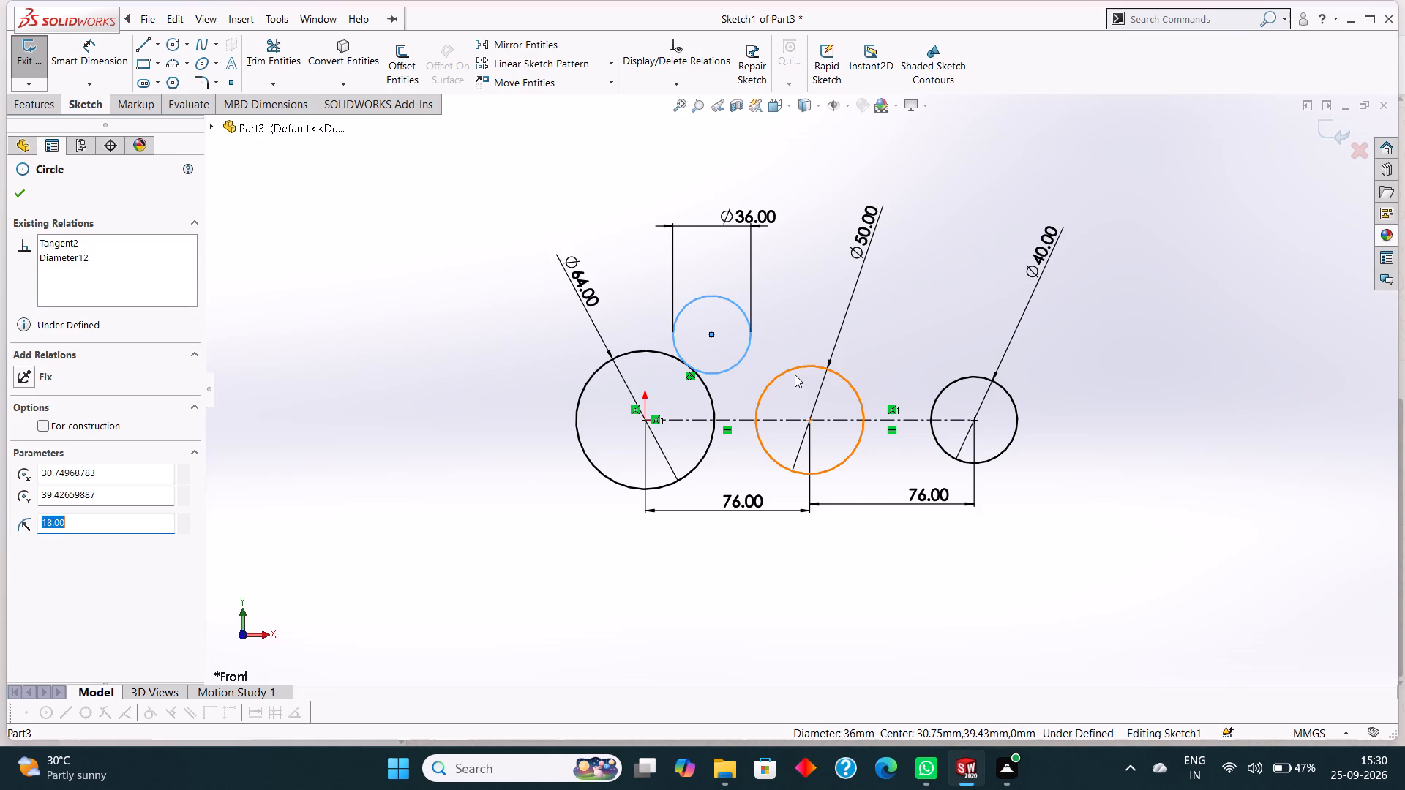
shift+click(791, 369)
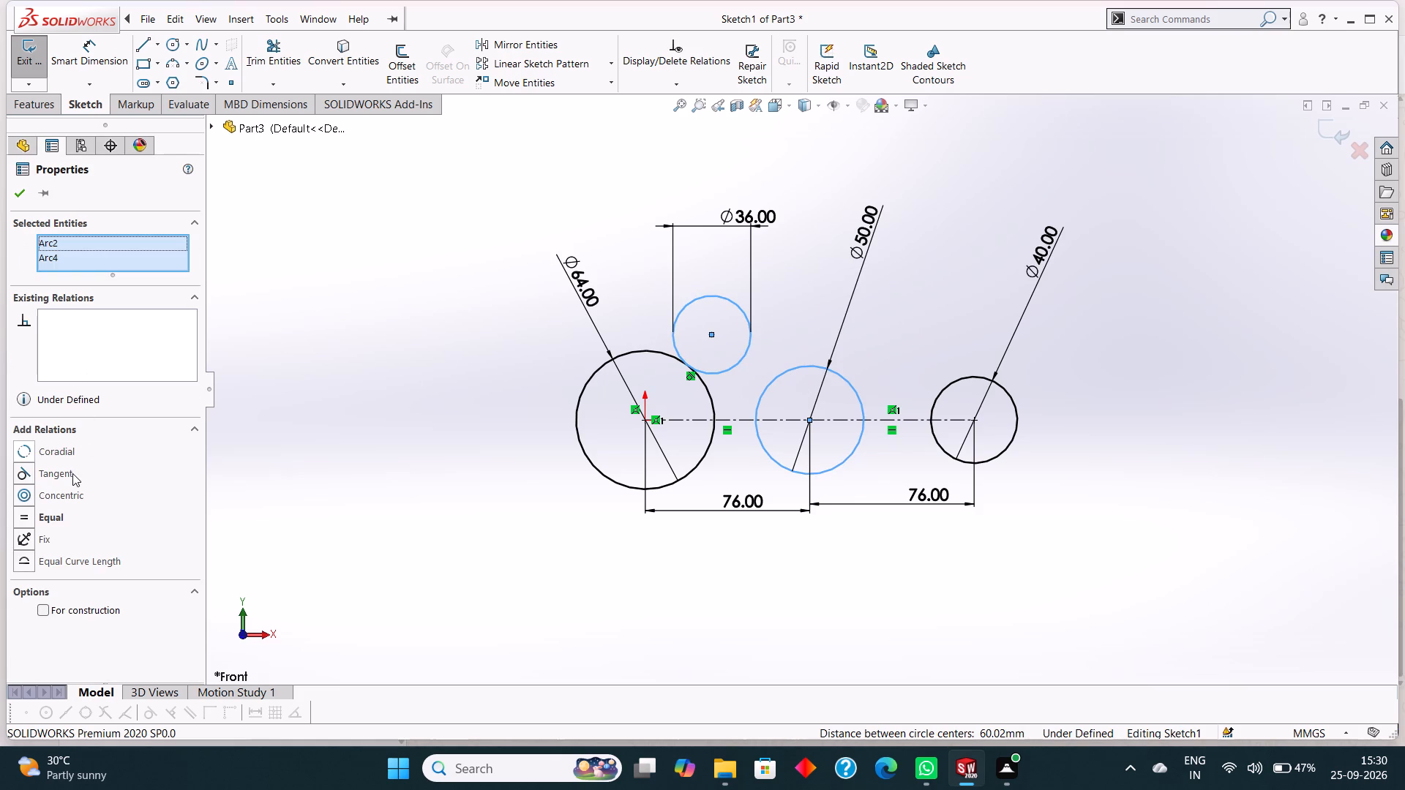
click(72, 473)
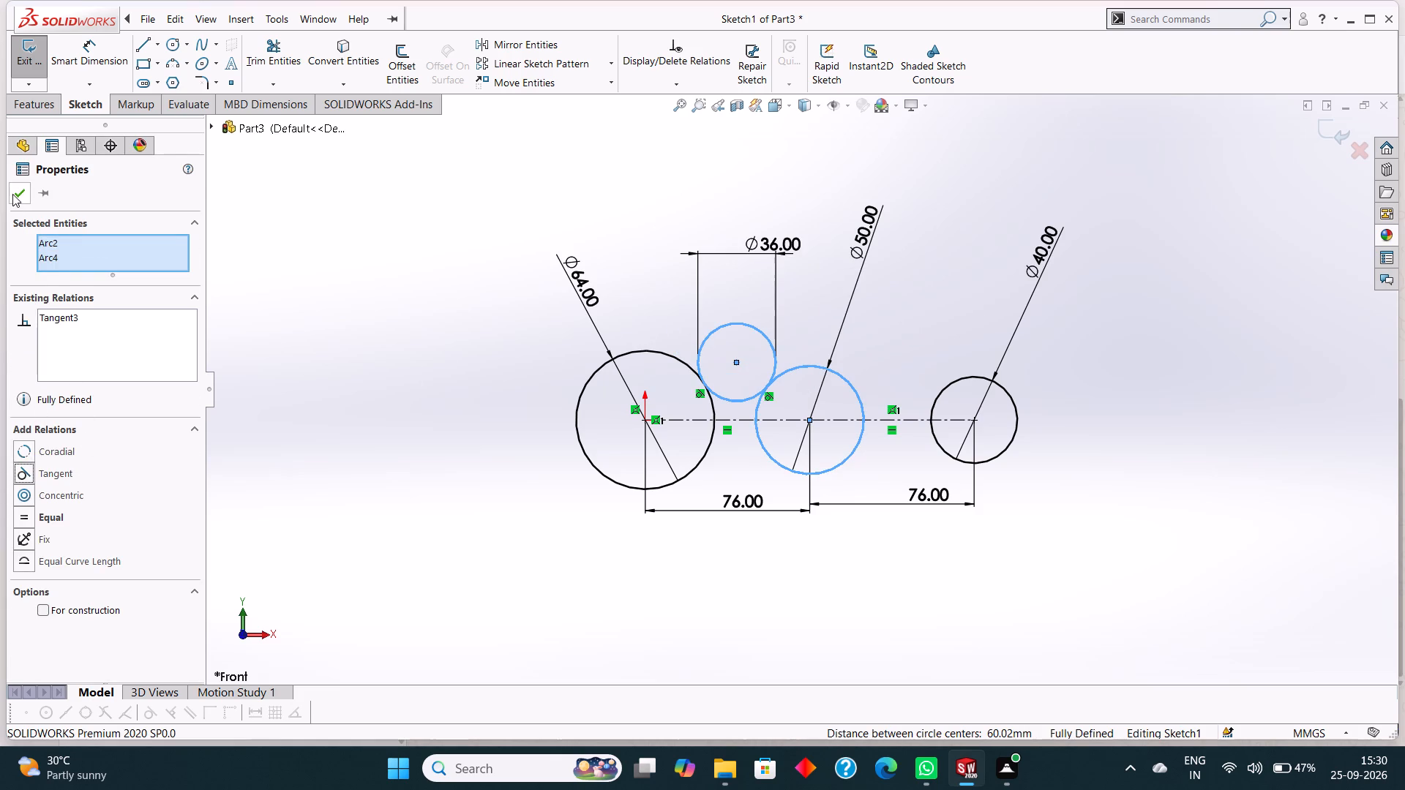
click(12, 194)
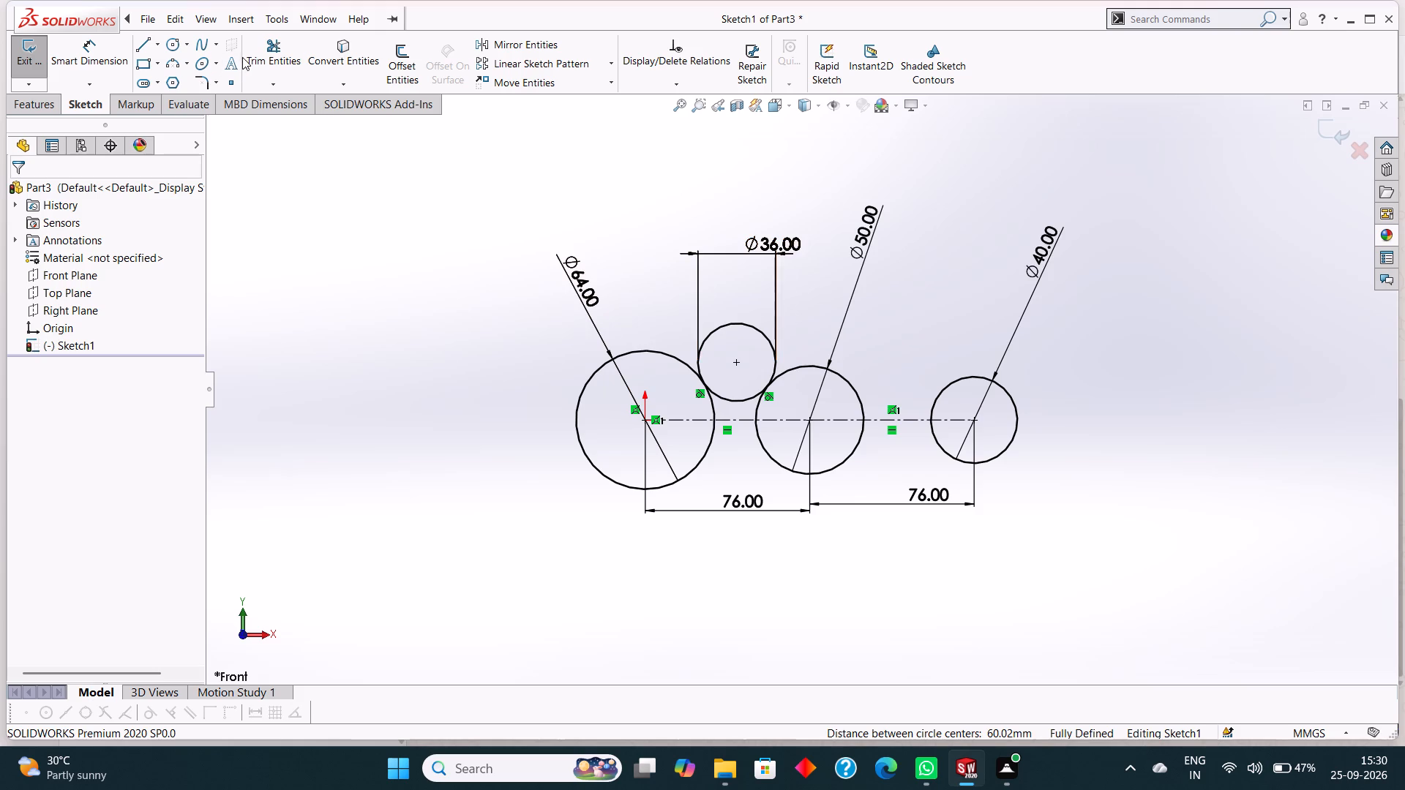
Trim away the upper outer portion of the tangent circle, keeping only the arc joining the origin and middle circles.
click(266, 45)
click(737, 326)
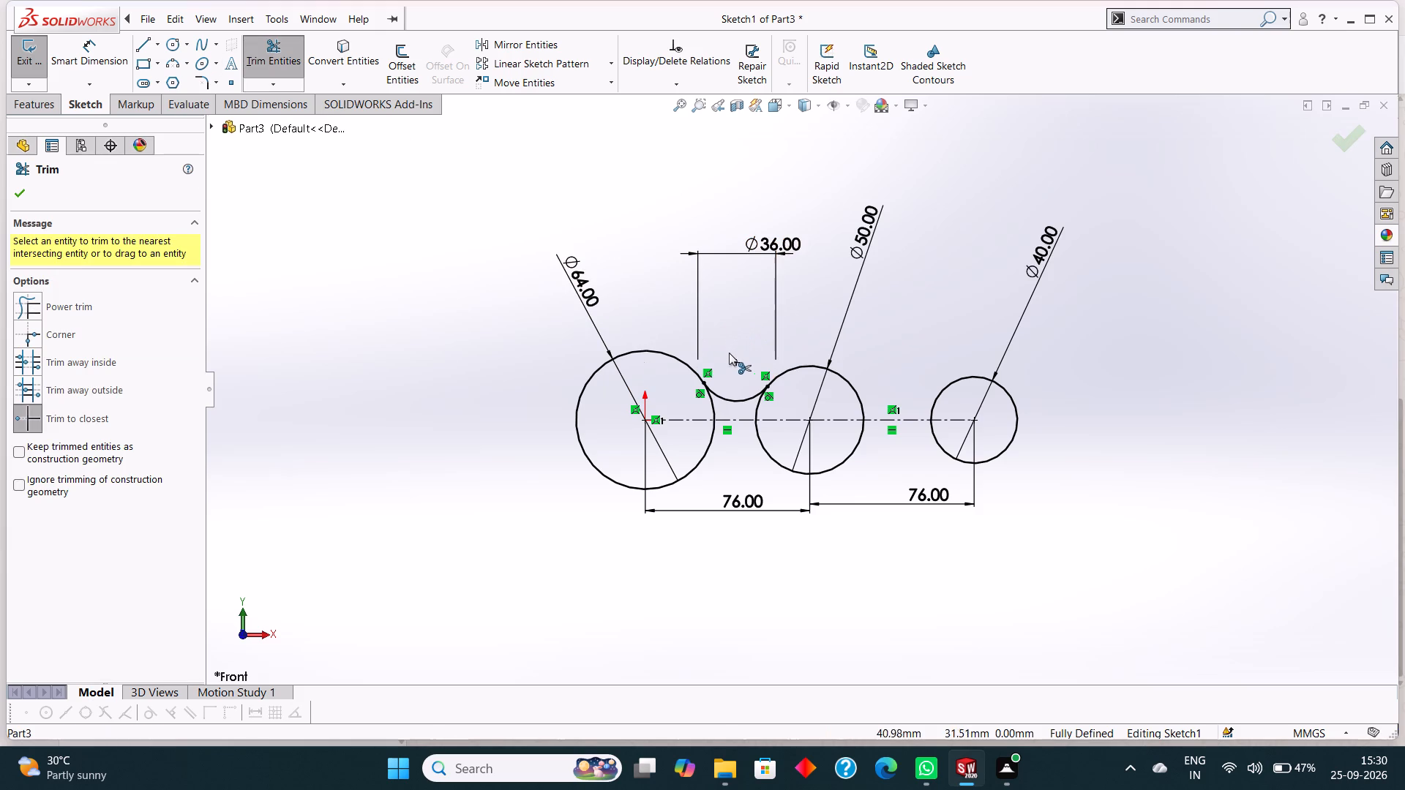
click(15, 200)
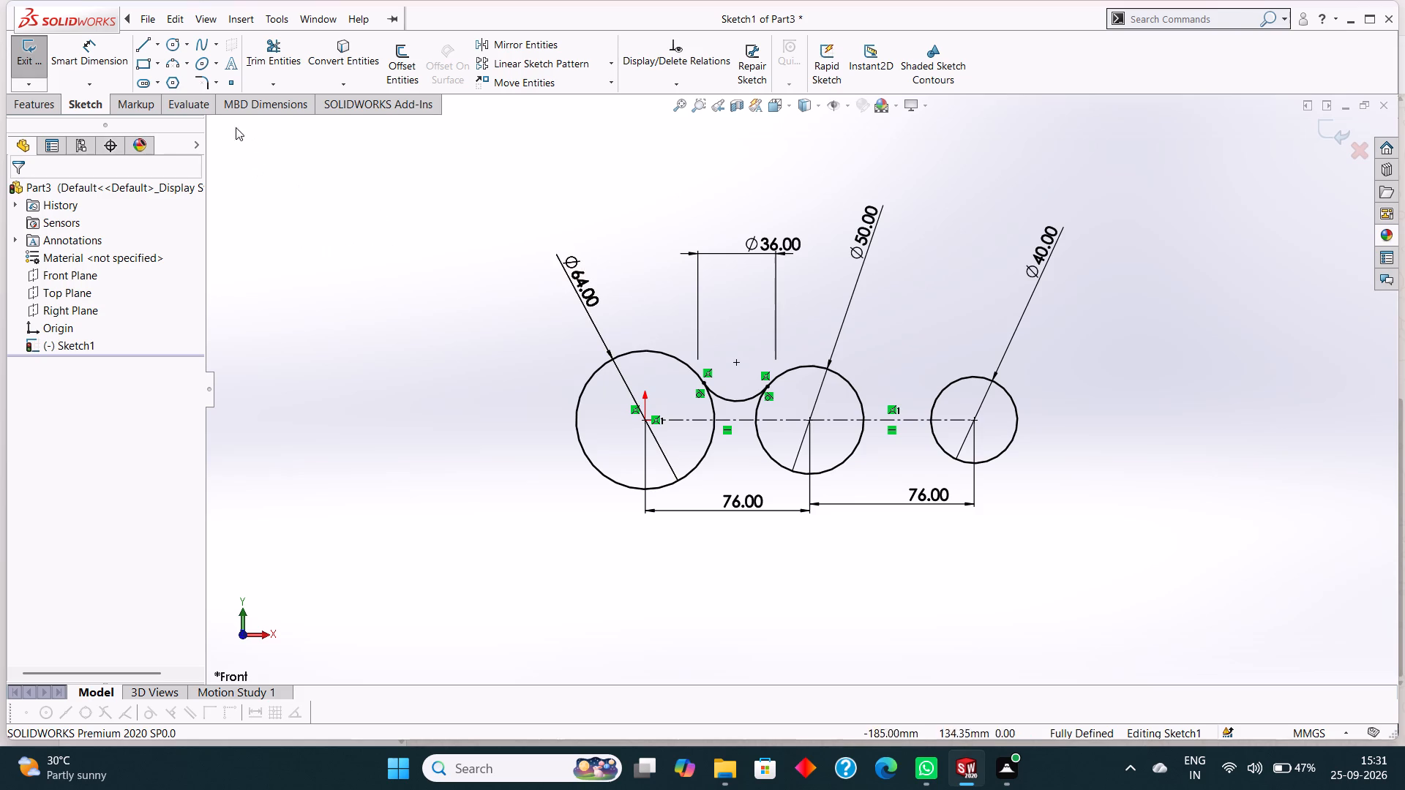
Draw an 18 mm radius circle below the centerline, between the origin circle and the middle circle.
click(176, 42)
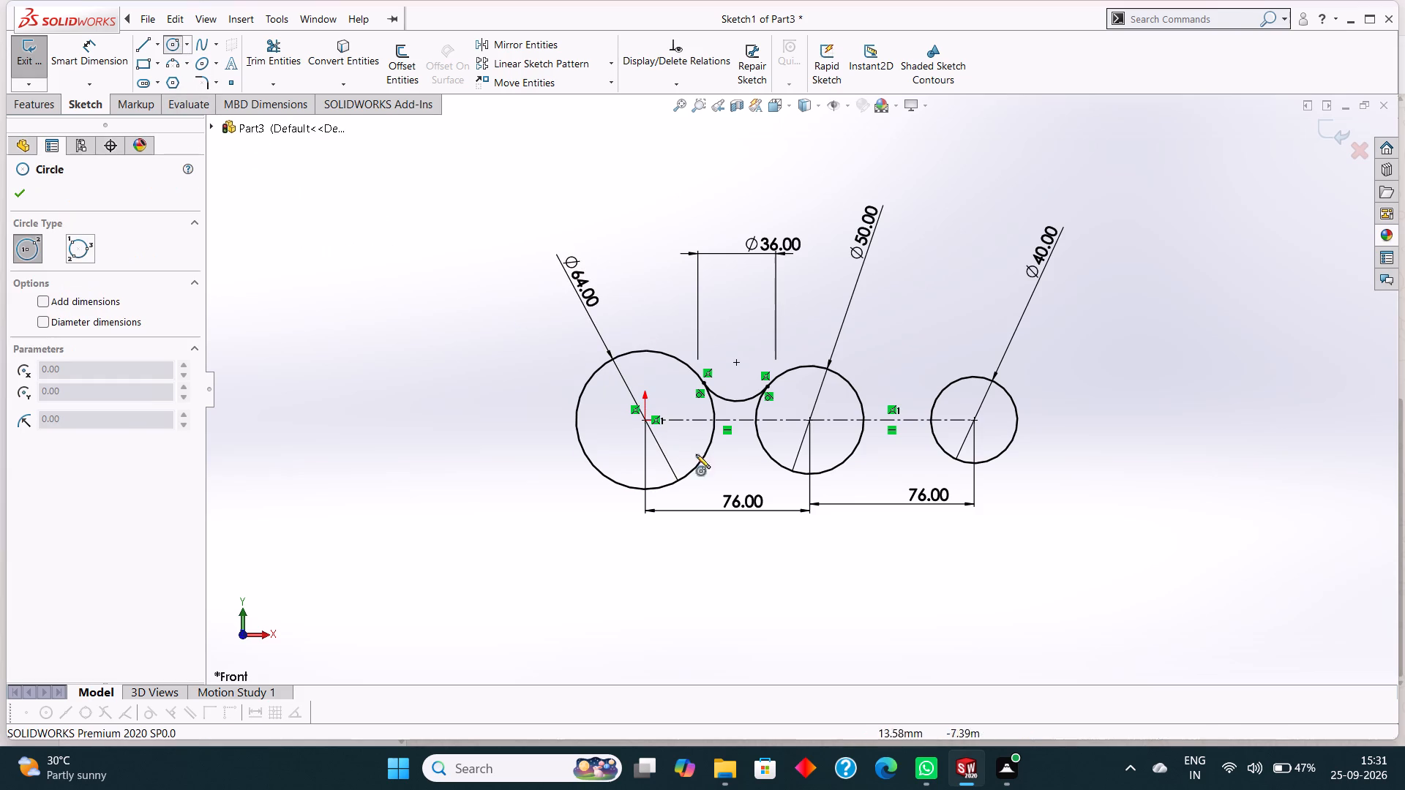
click(727, 569)
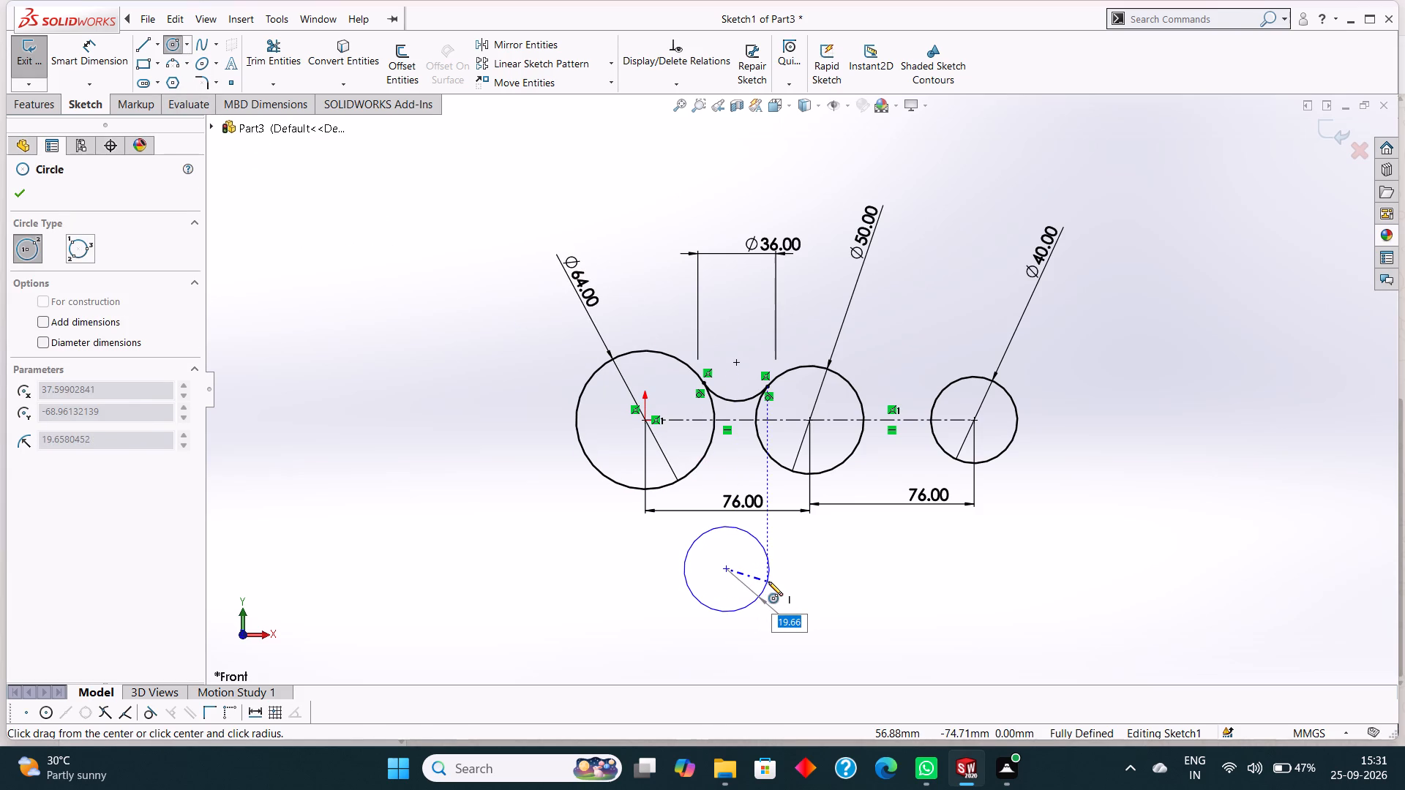
text(18)
key(Return)
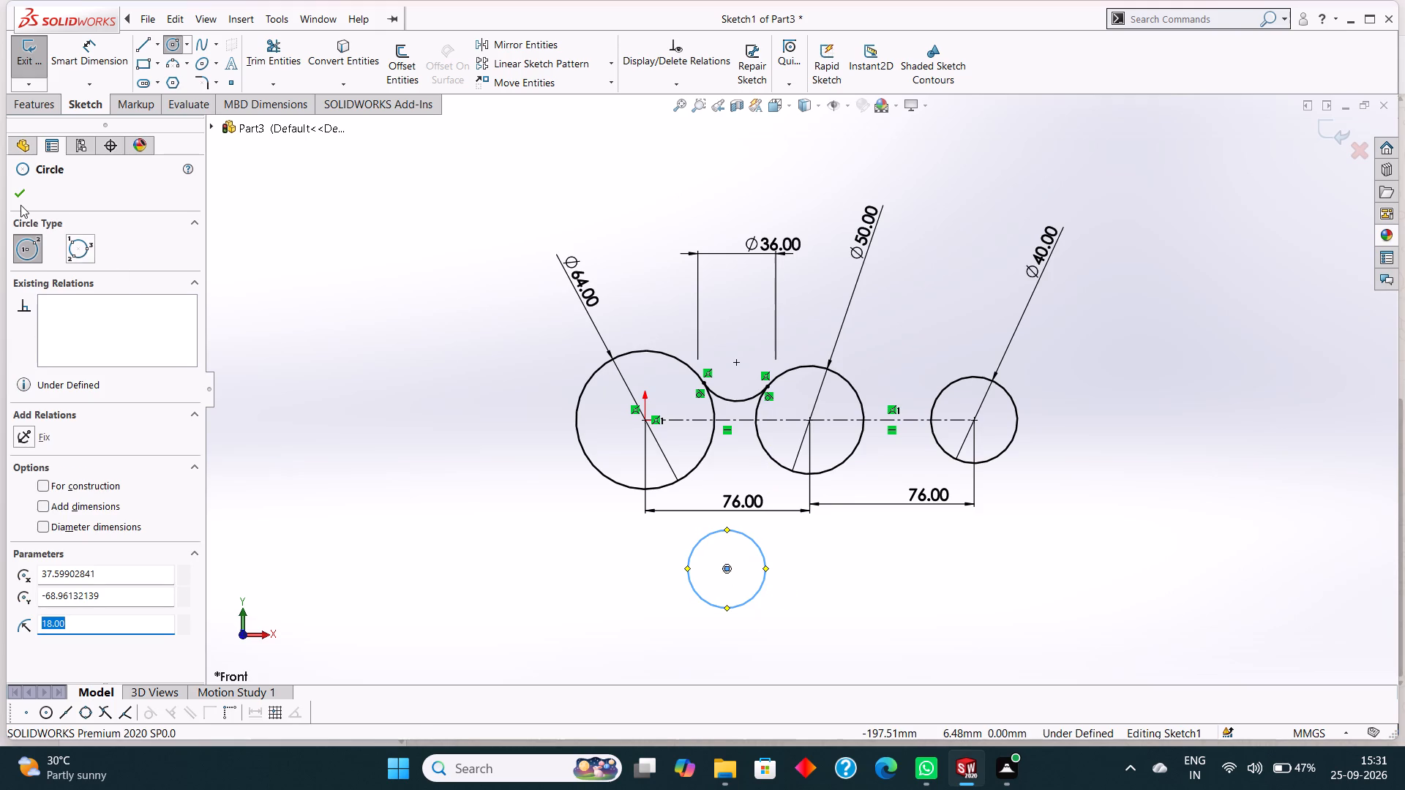
click(18, 203)
Dimension the diameter of the new circle below the centerline.
click(91, 48)
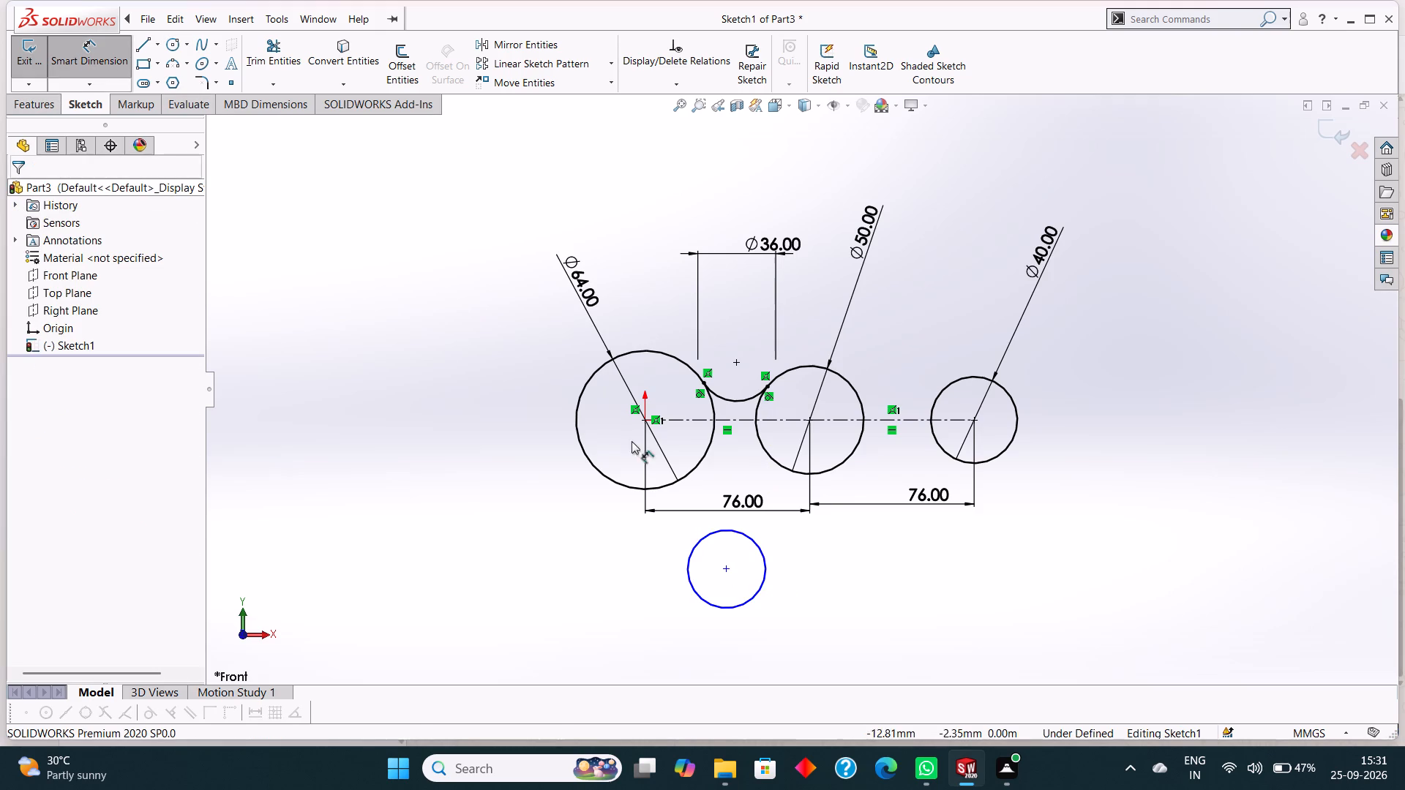
click(762, 549)
click(883, 592)
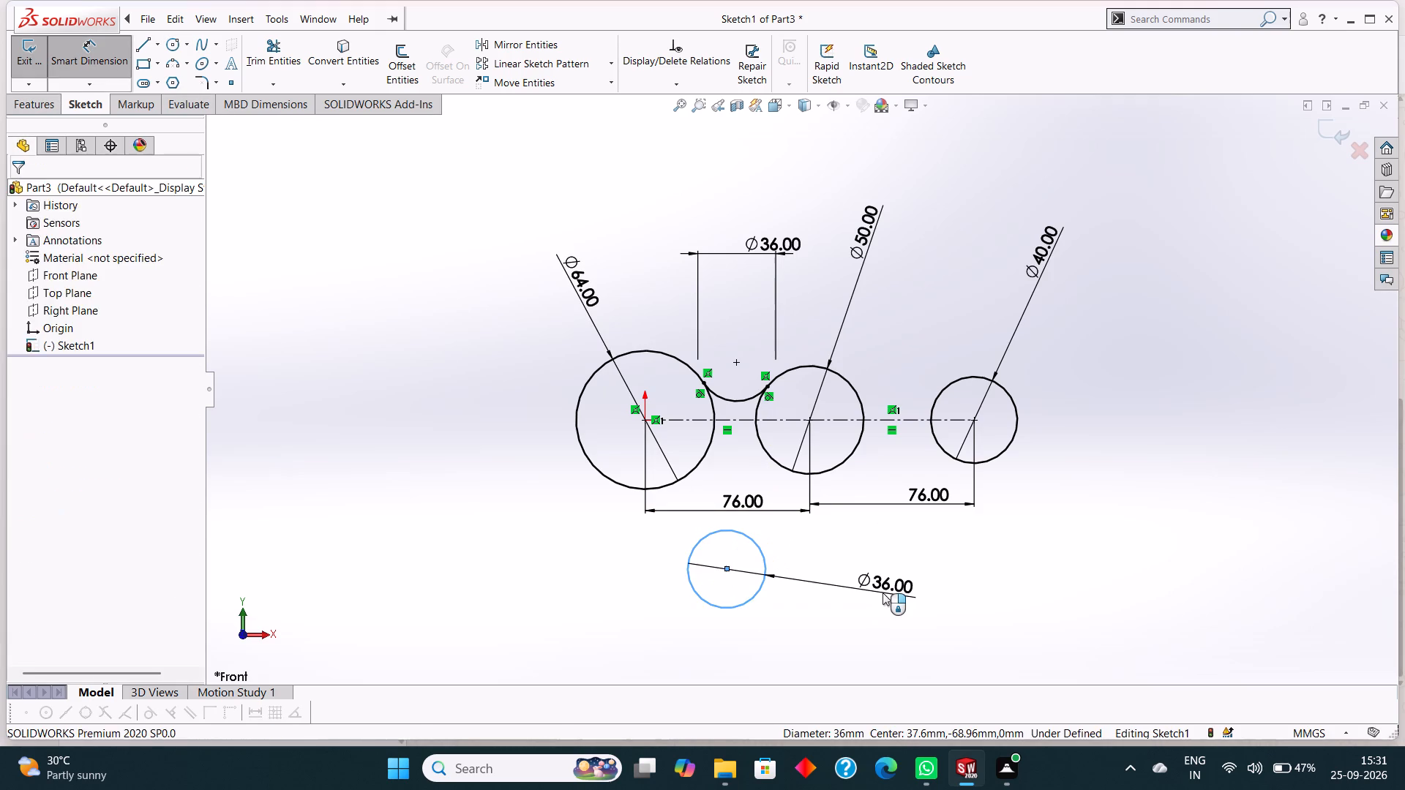
click(823, 573)
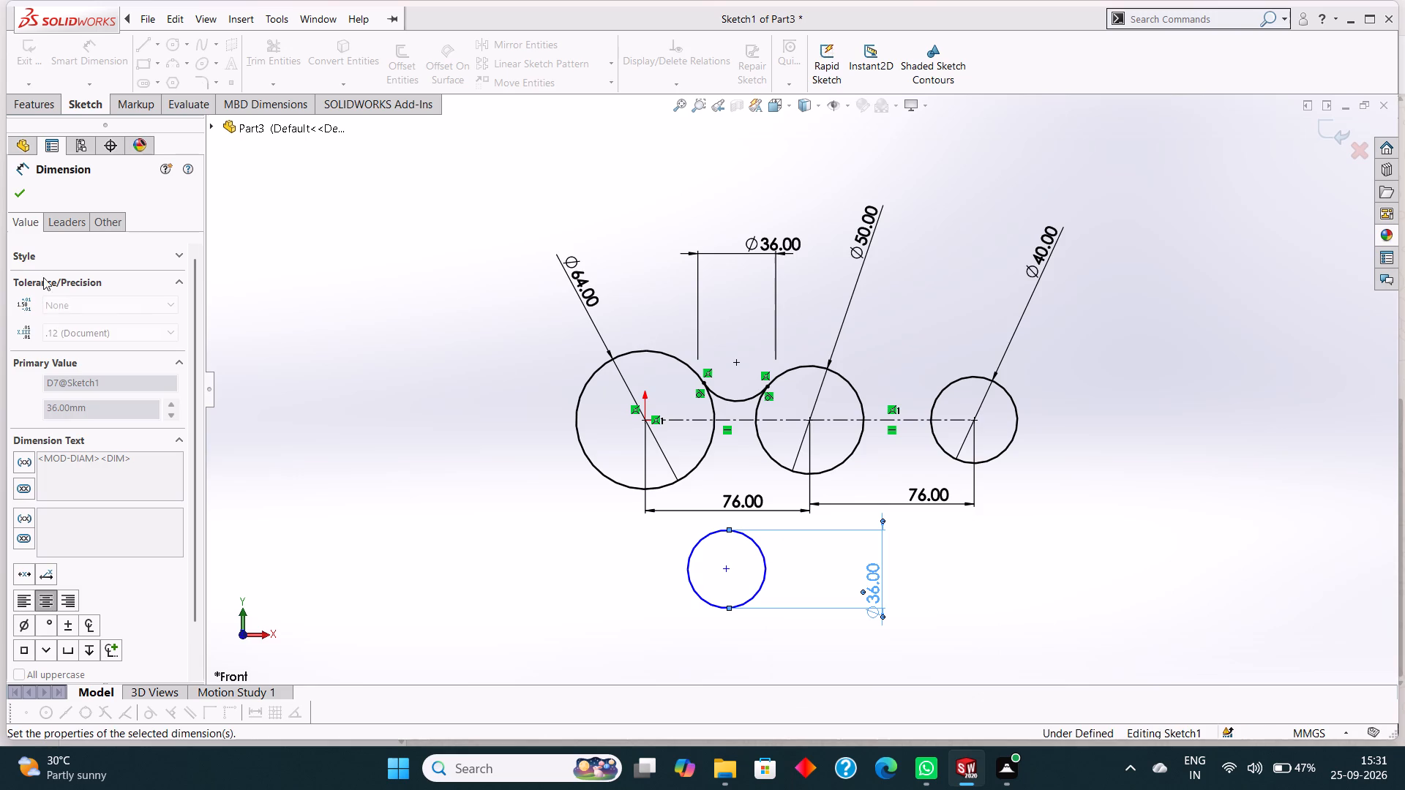
click(9, 199)
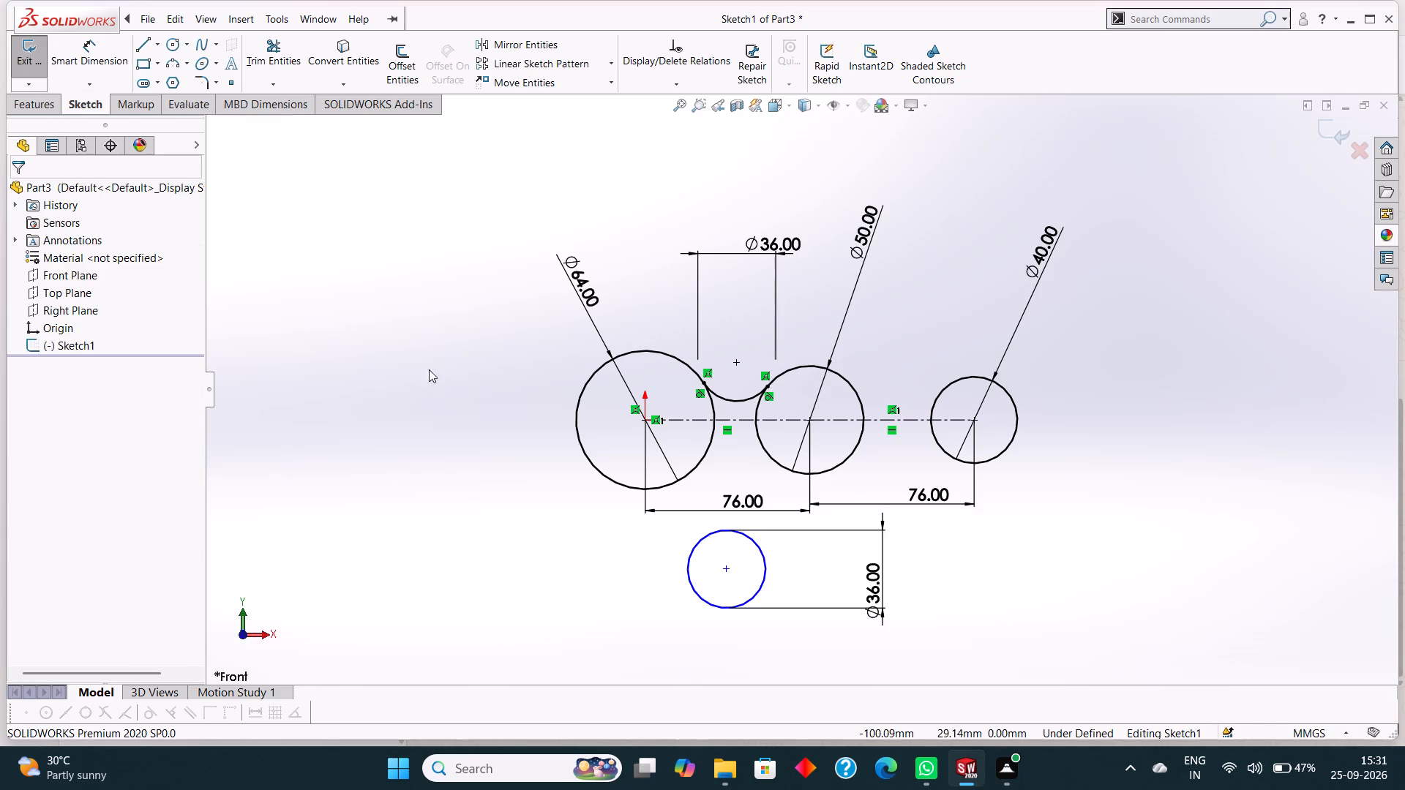
Make the lower 18 mm radius circle tangent to both the origin circle and the middle circle.
click(713, 535)
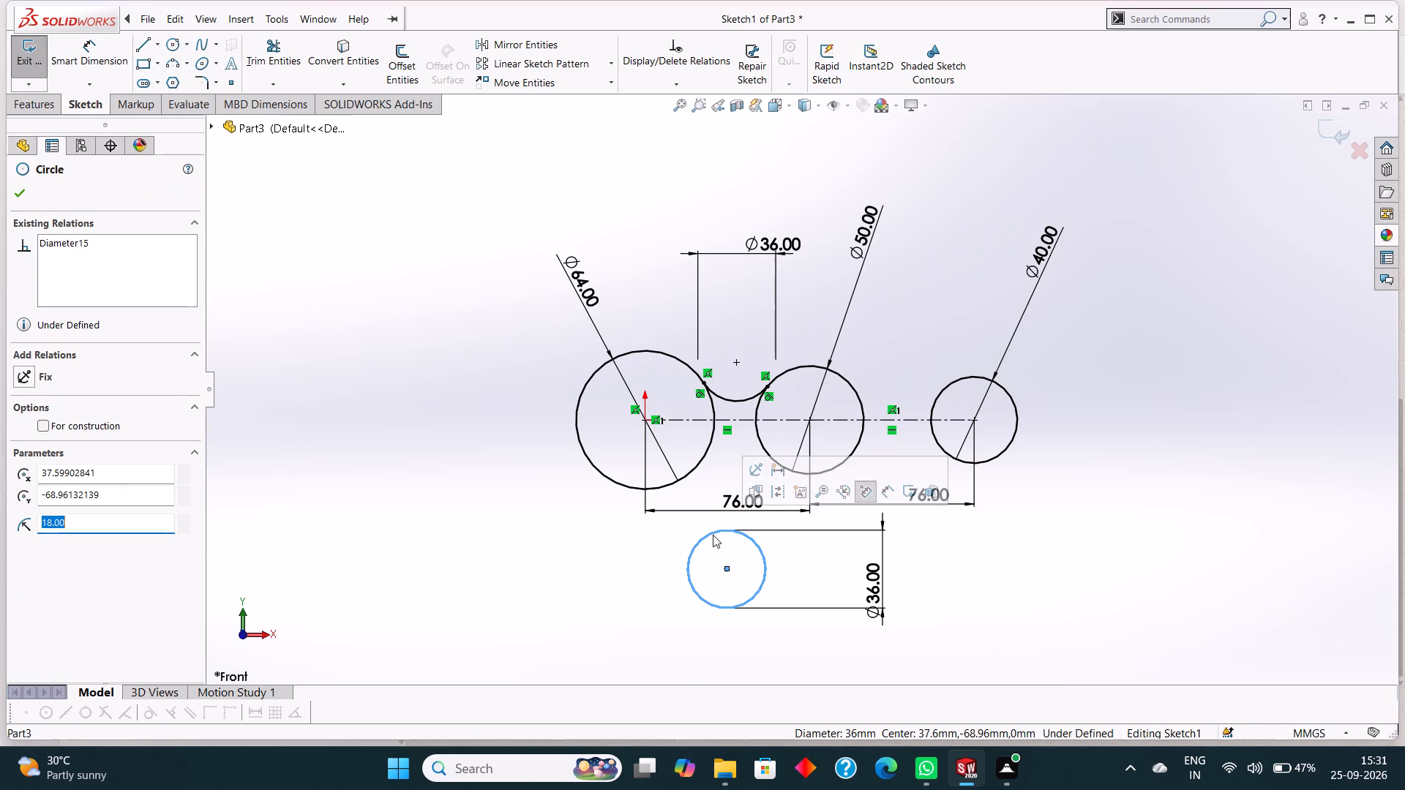
ctrl+click(667, 484)
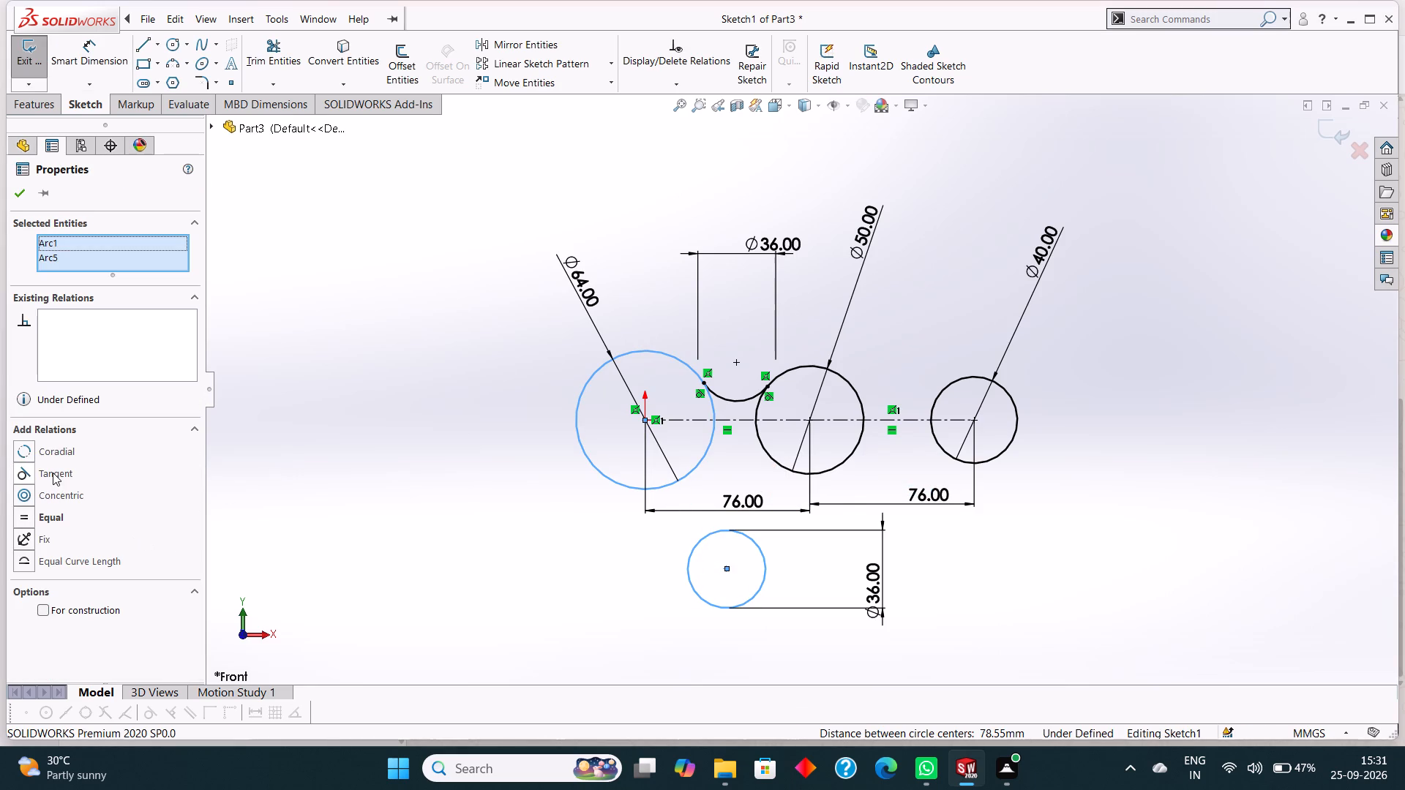
click(53, 473)
click(24, 200)
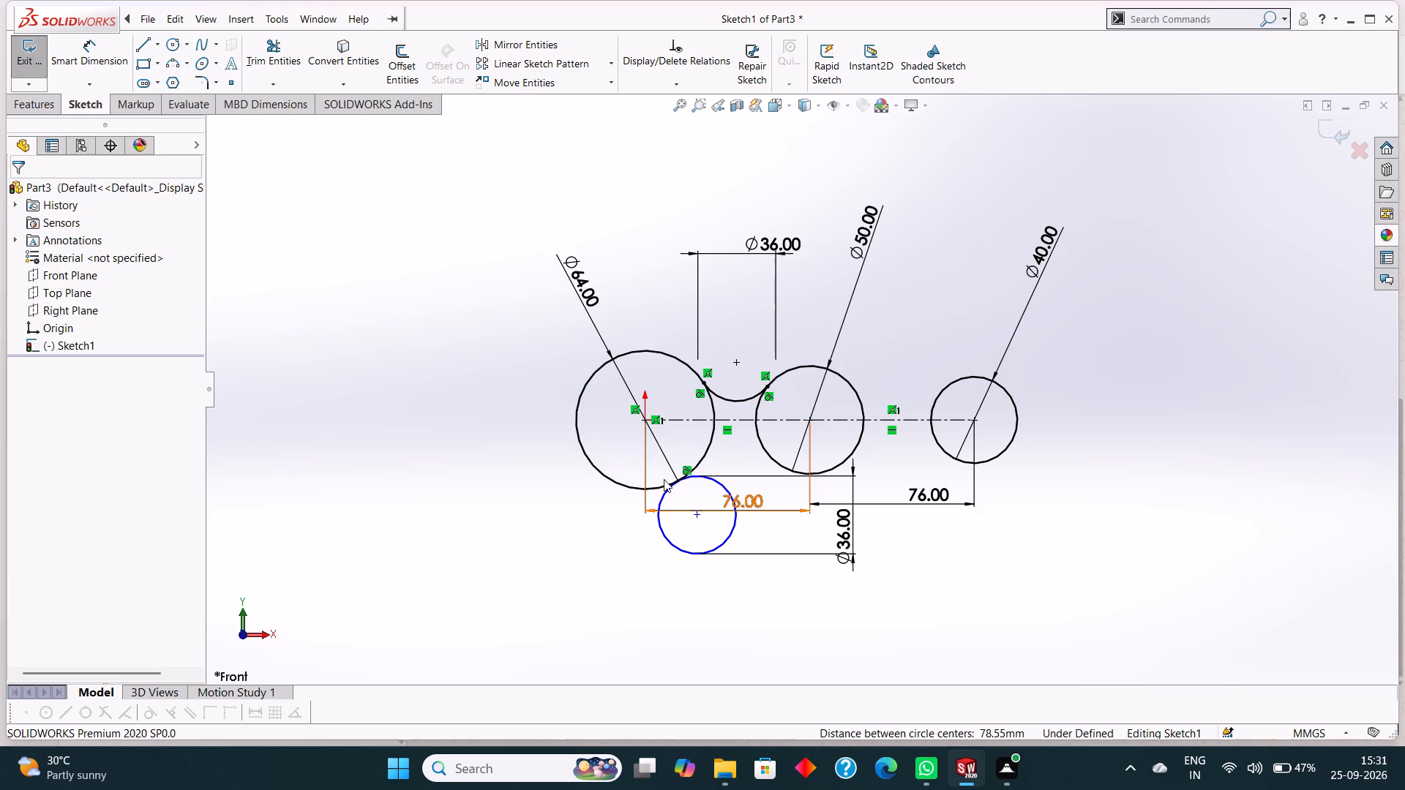
click(656, 530)
ctrl+click(758, 444)
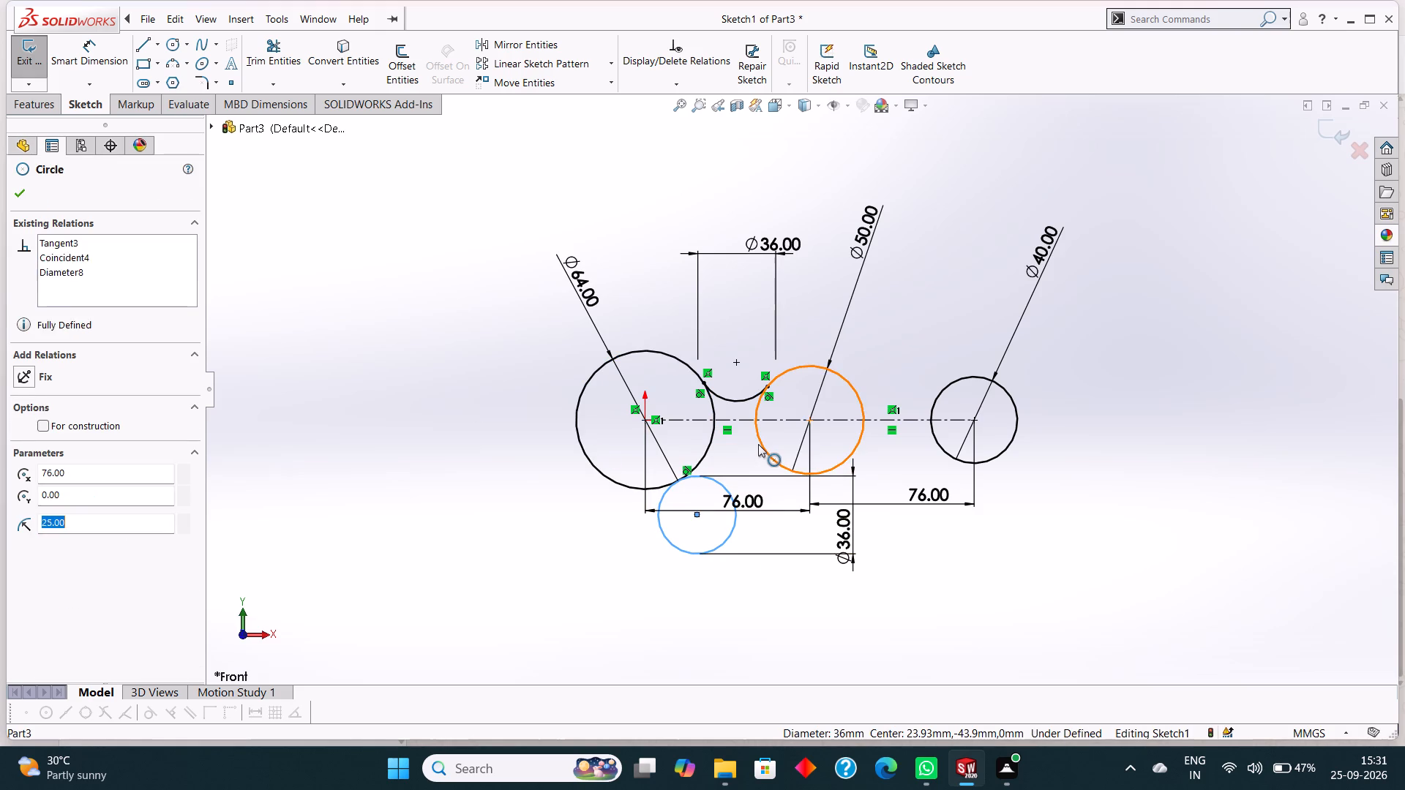
click(60, 475)
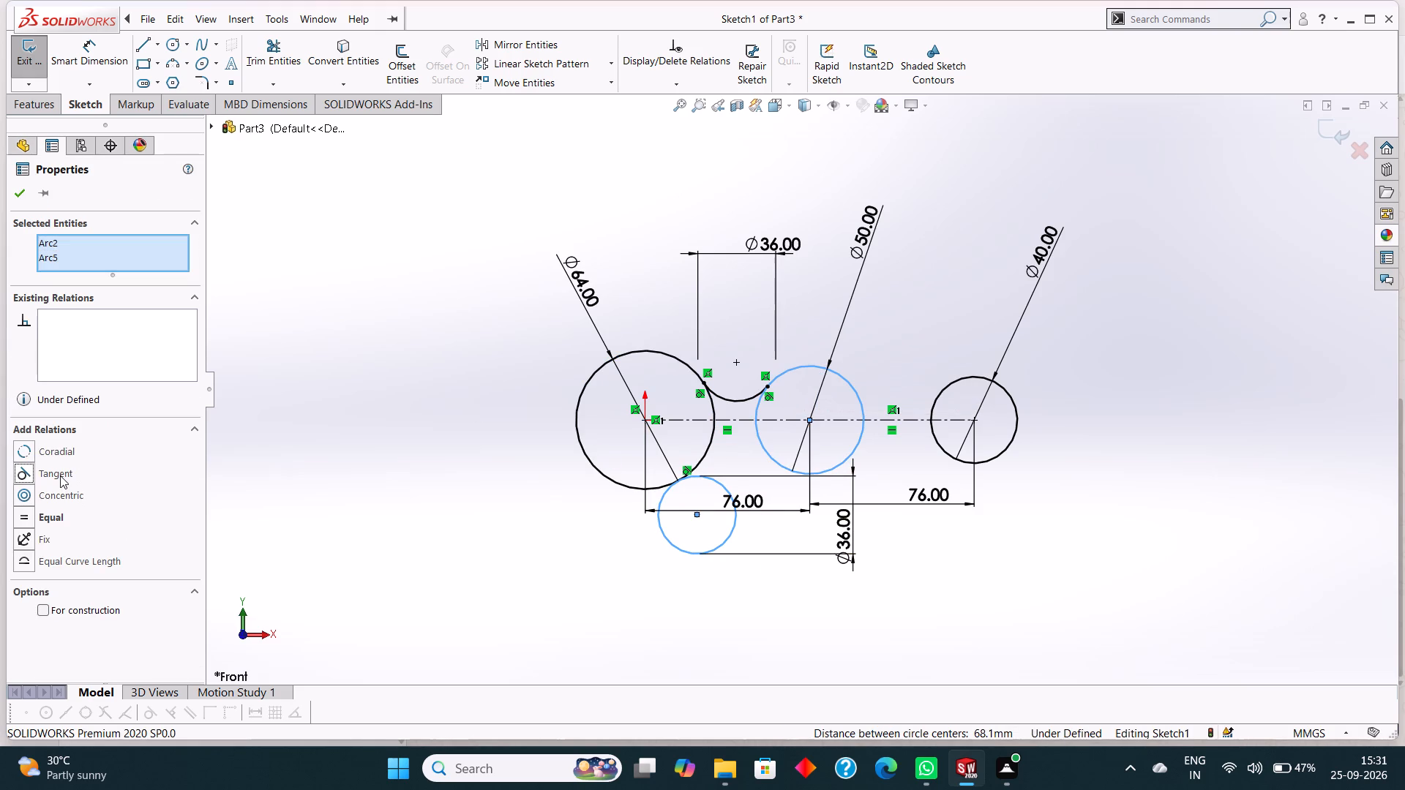
click(28, 197)
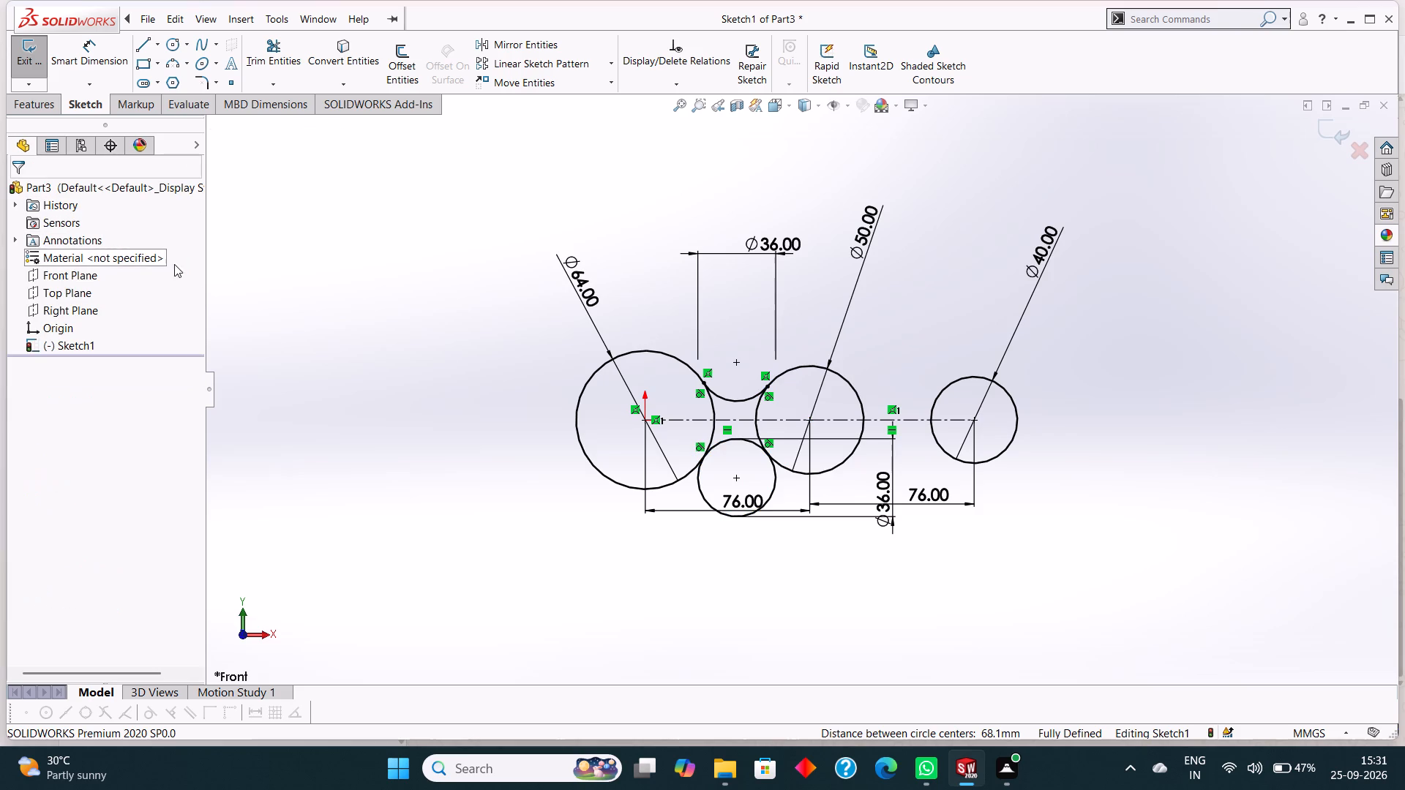
Trim the lower tangent circle's outer portion and the inner arcs of the origin and middle circles to form one continuous outline.
click(272, 53)
click(697, 489)
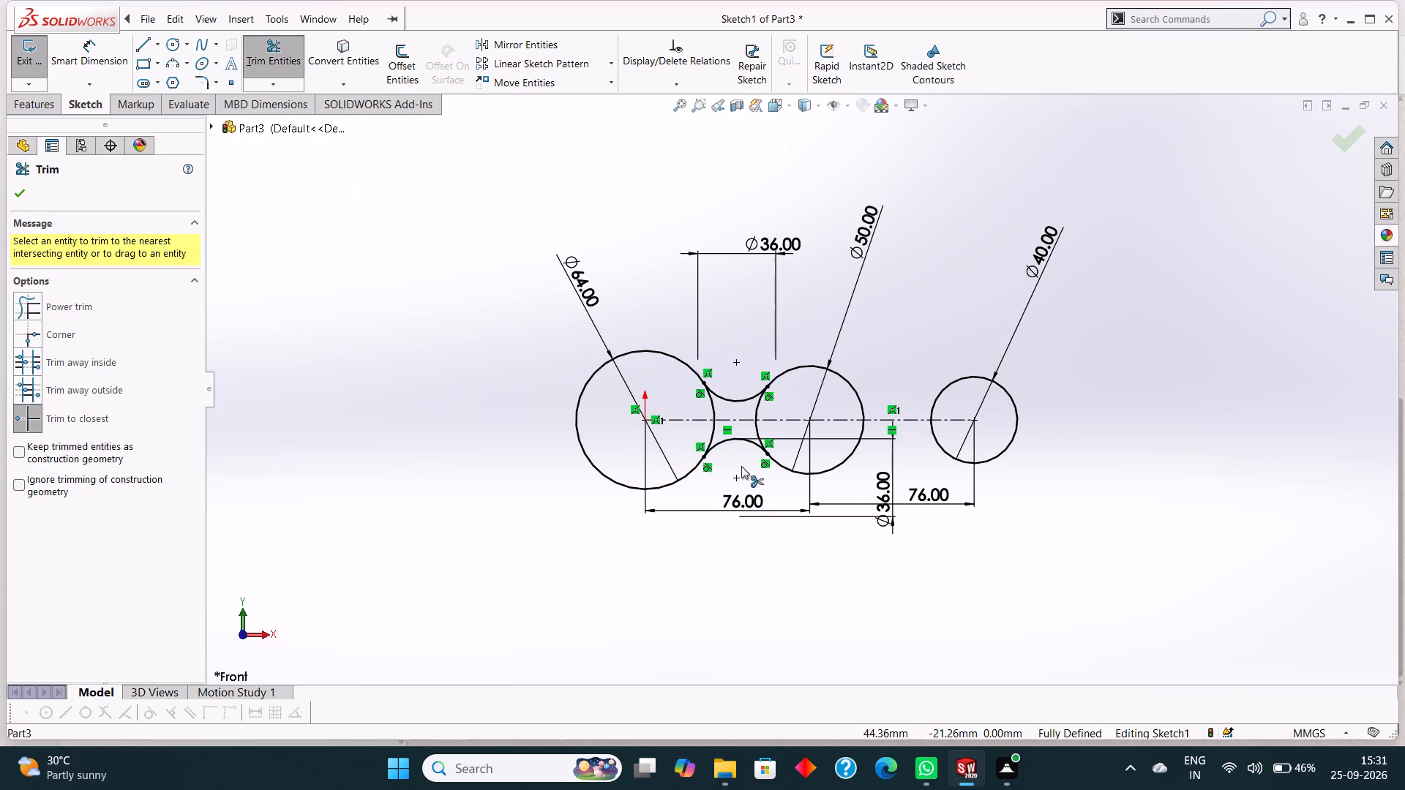
click(713, 405)
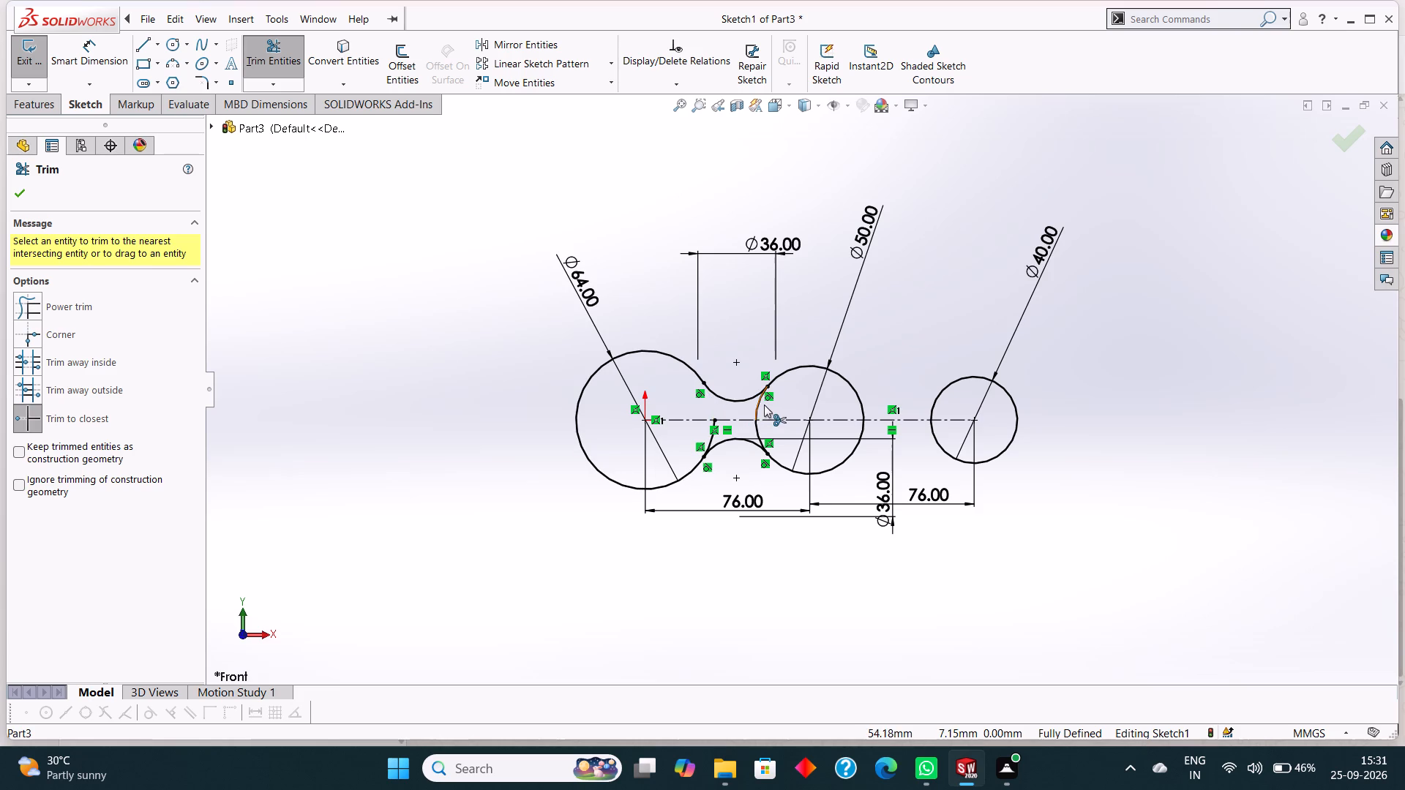
scroll(724, 426, down, 4)
click(719, 431)
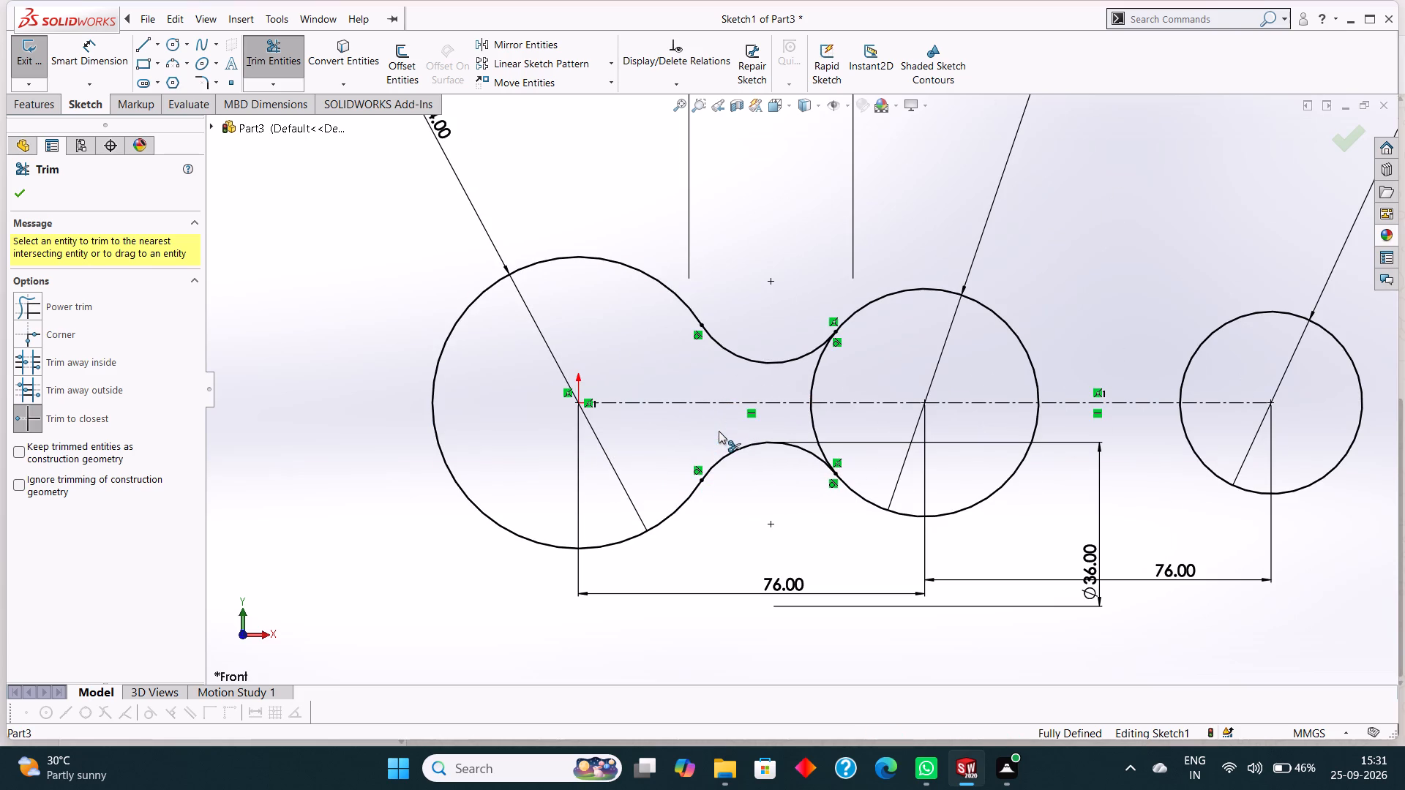
click(815, 372)
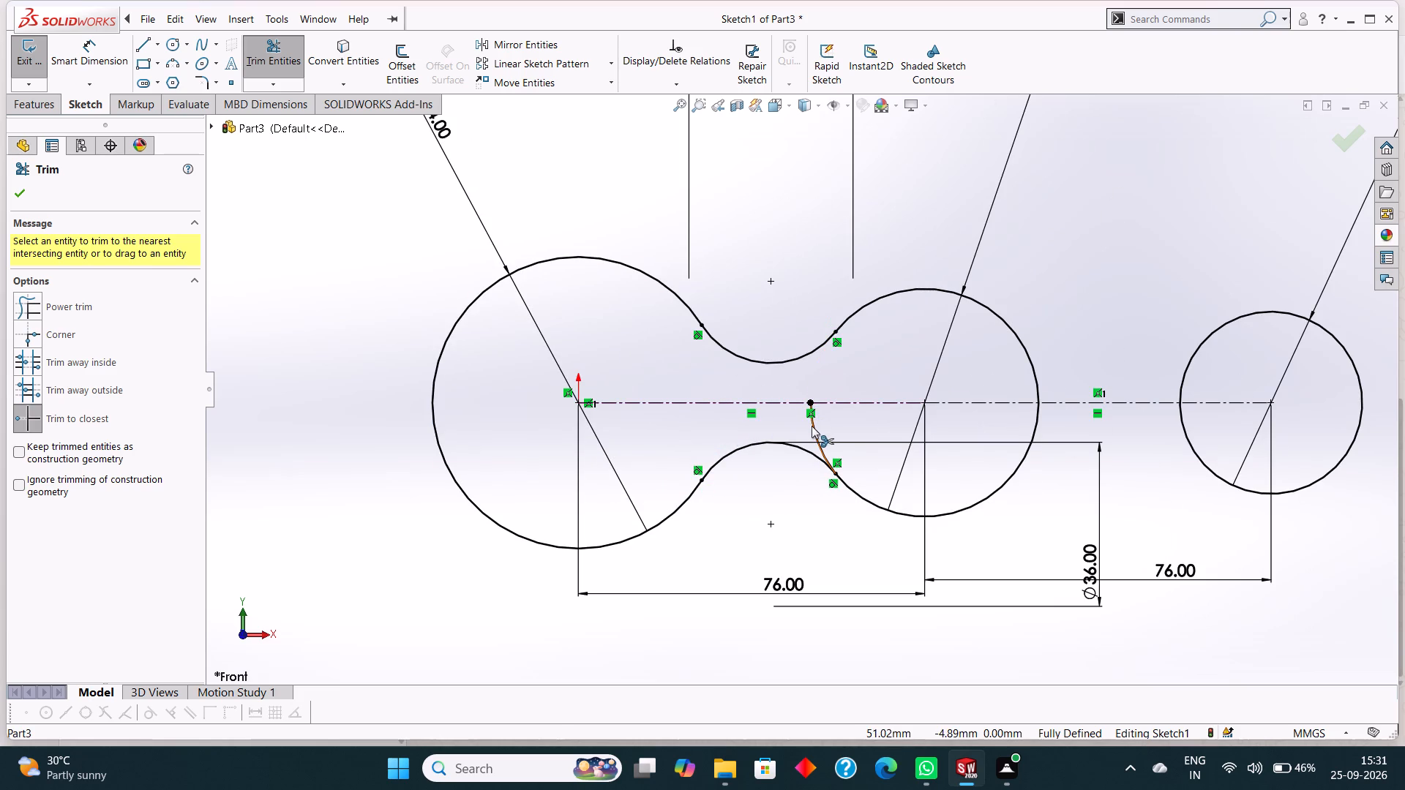
click(812, 426)
scroll(815, 426, up, 4)
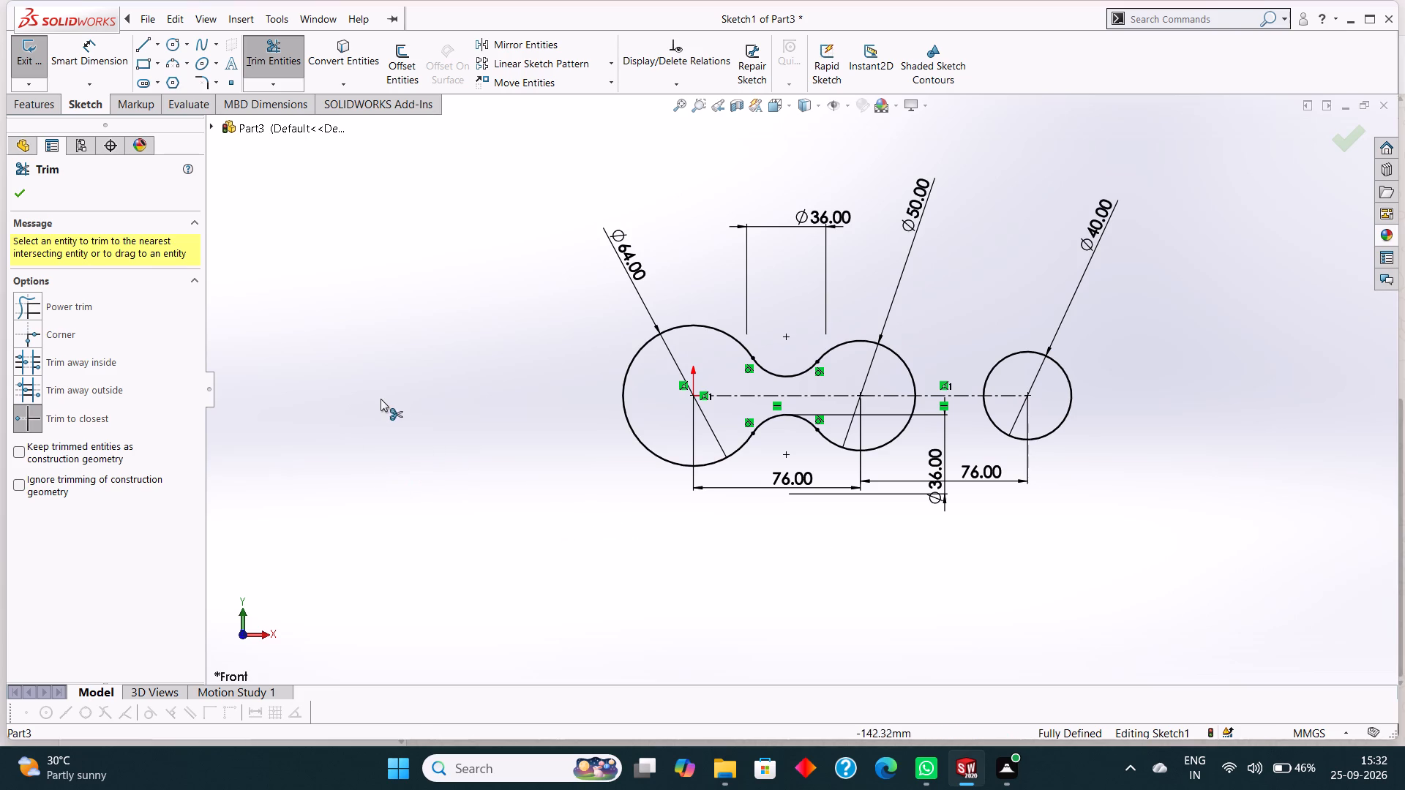
click(20, 189)
Offset the centerline segment between the middle circle and the 40 mm end circle by 13 mm in both directions.
click(145, 44)
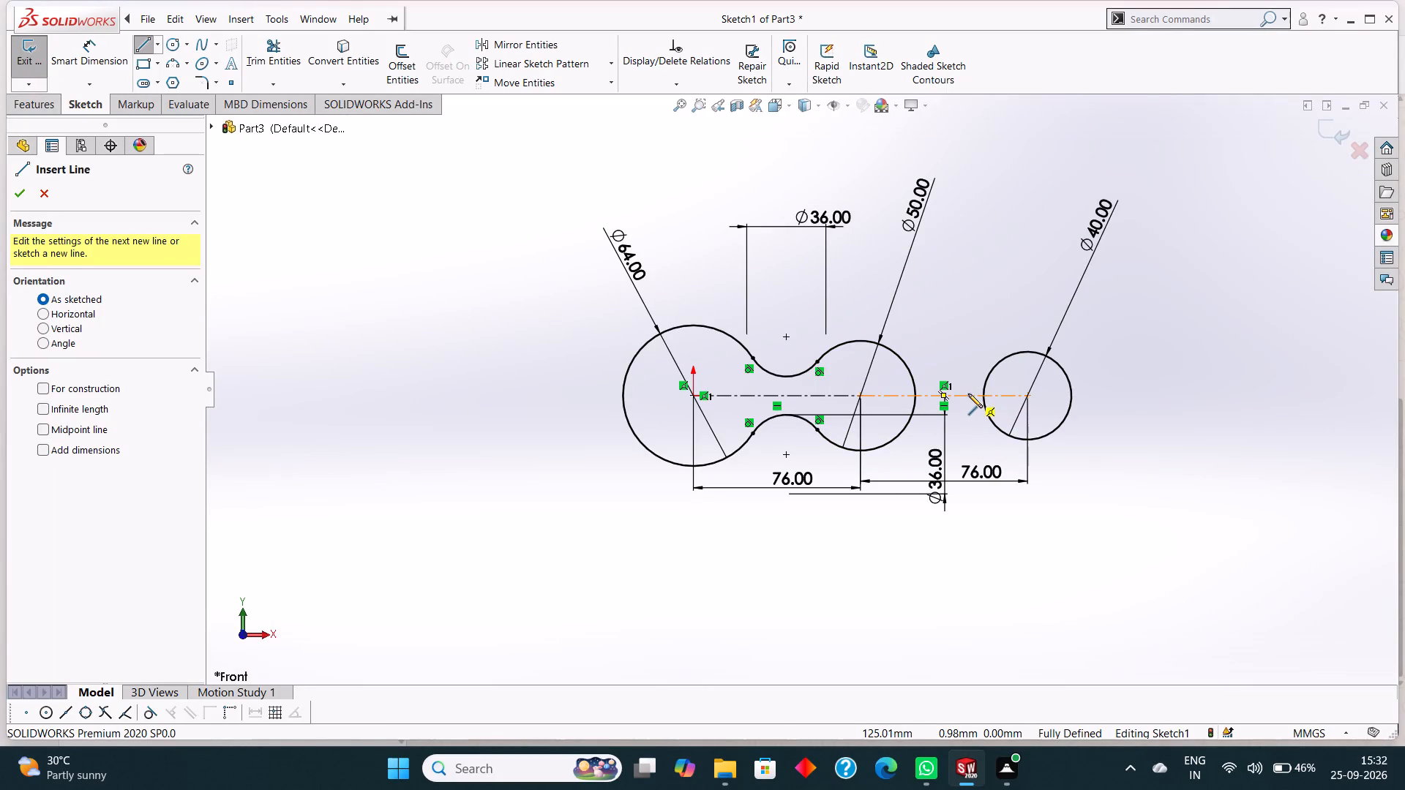
key(Escape)
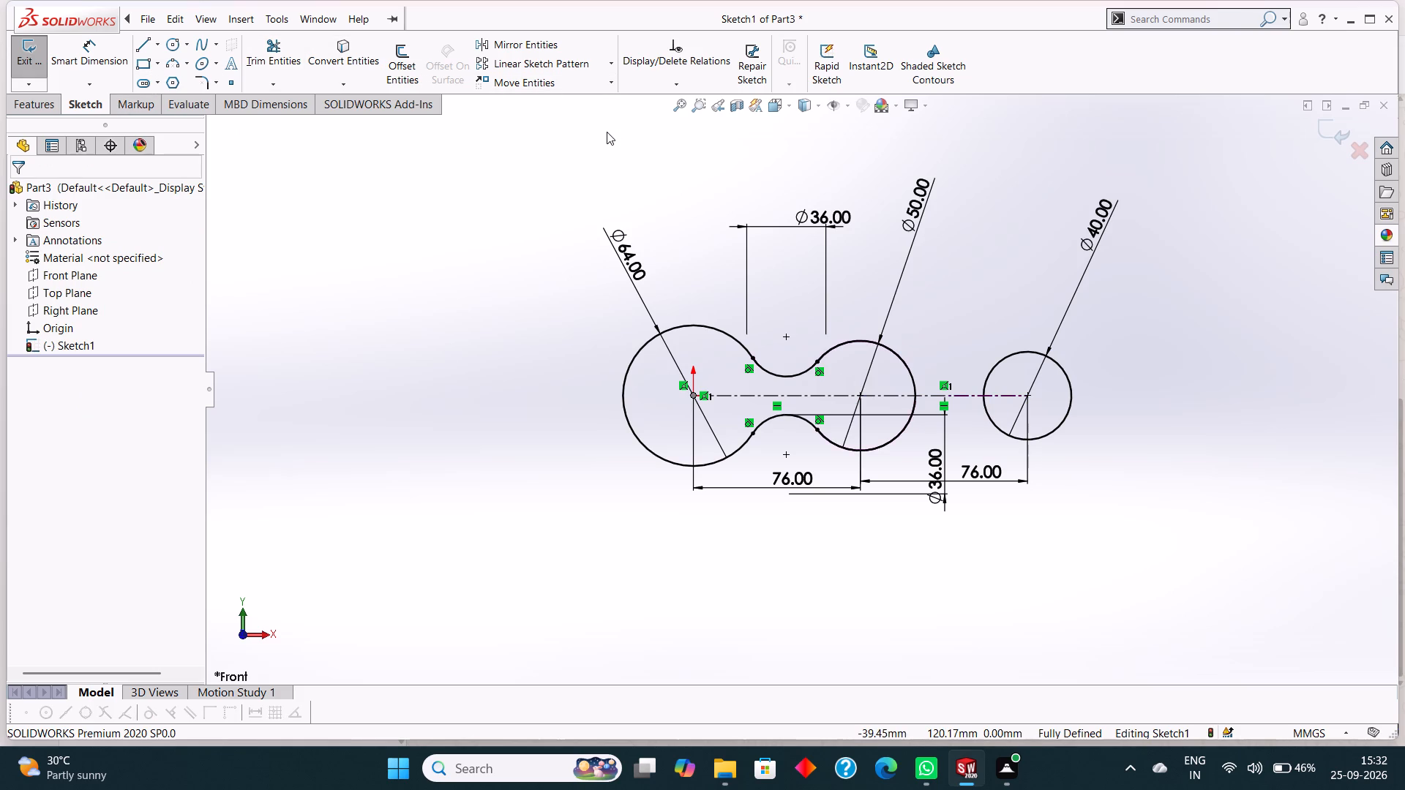
click(407, 59)
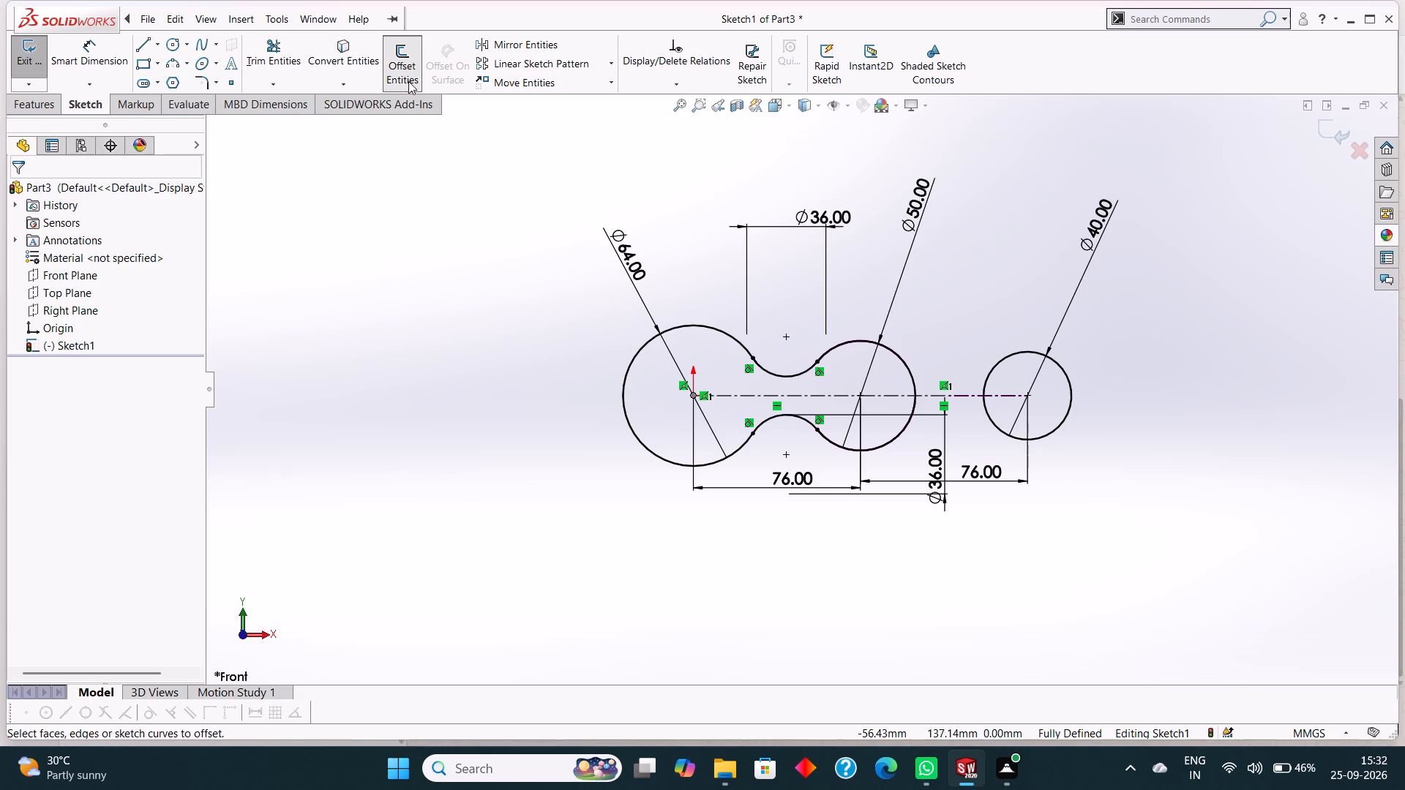
key(1)
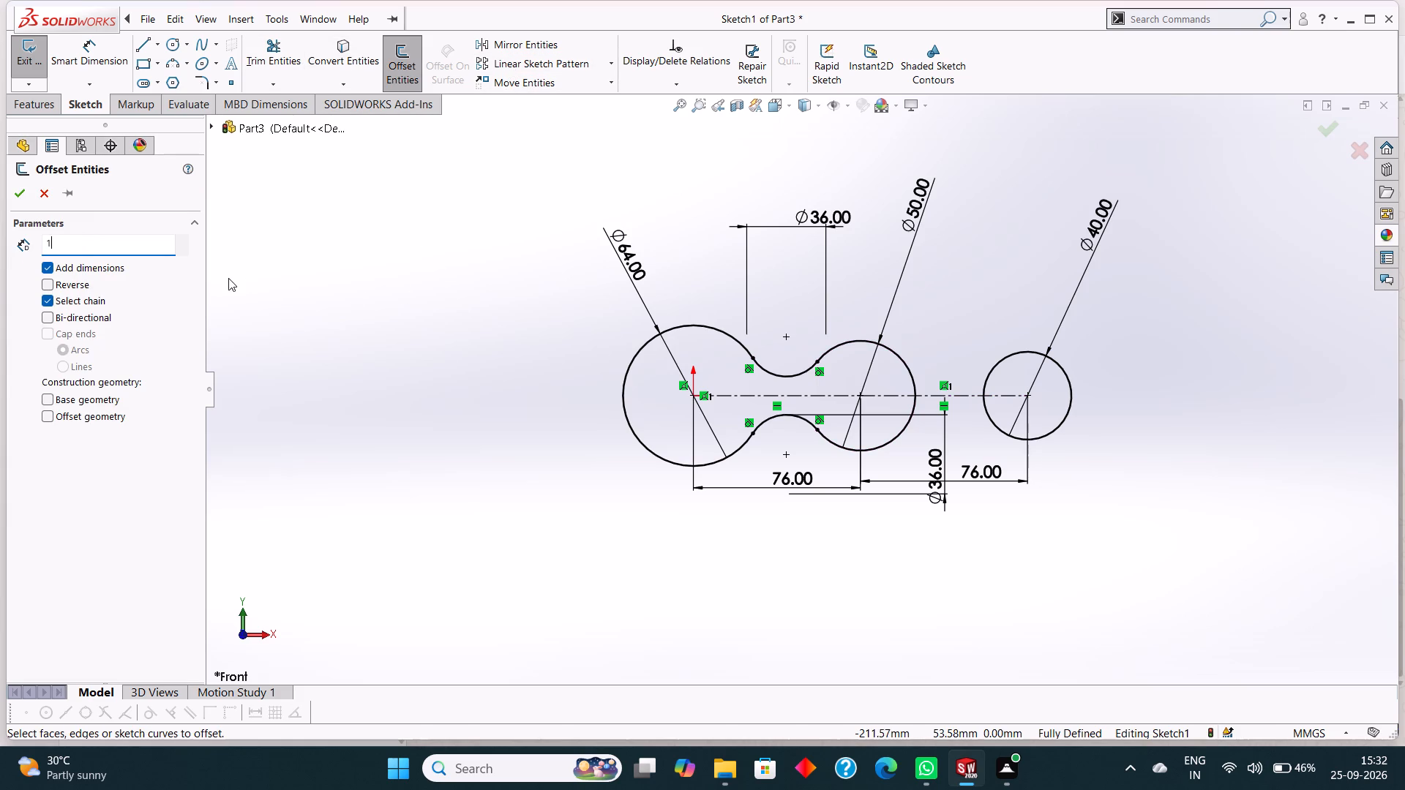
key(3)
key(Return)
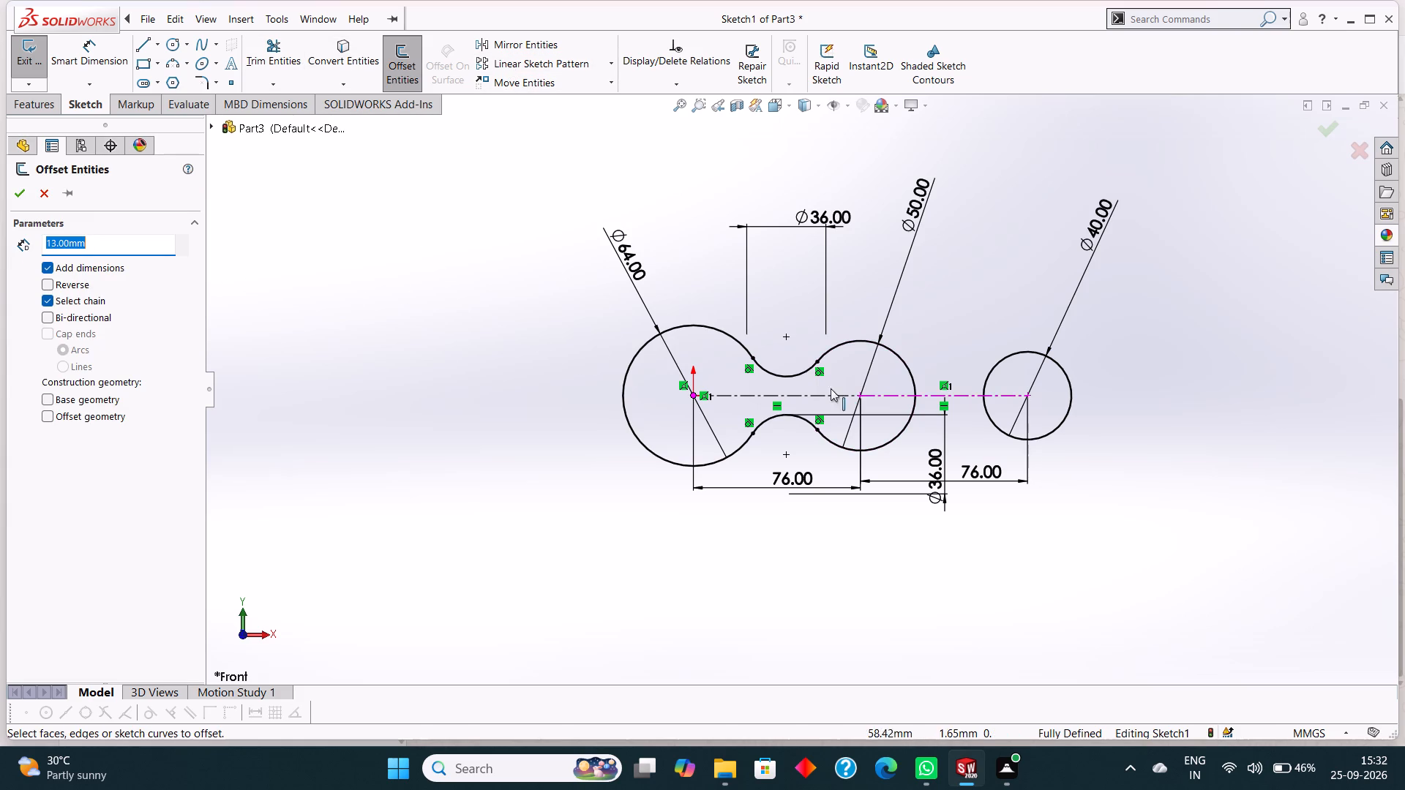
click(959, 398)
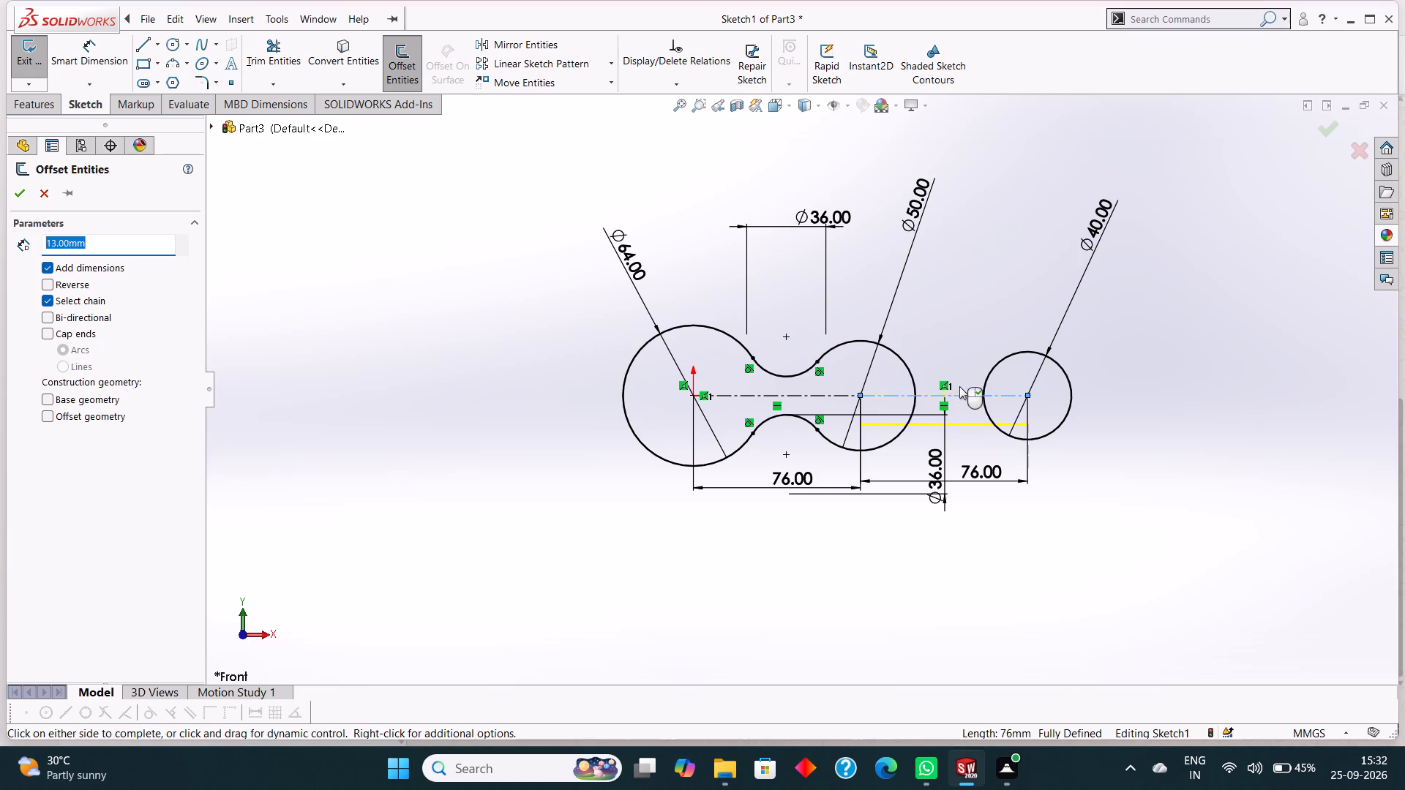
click(45, 319)
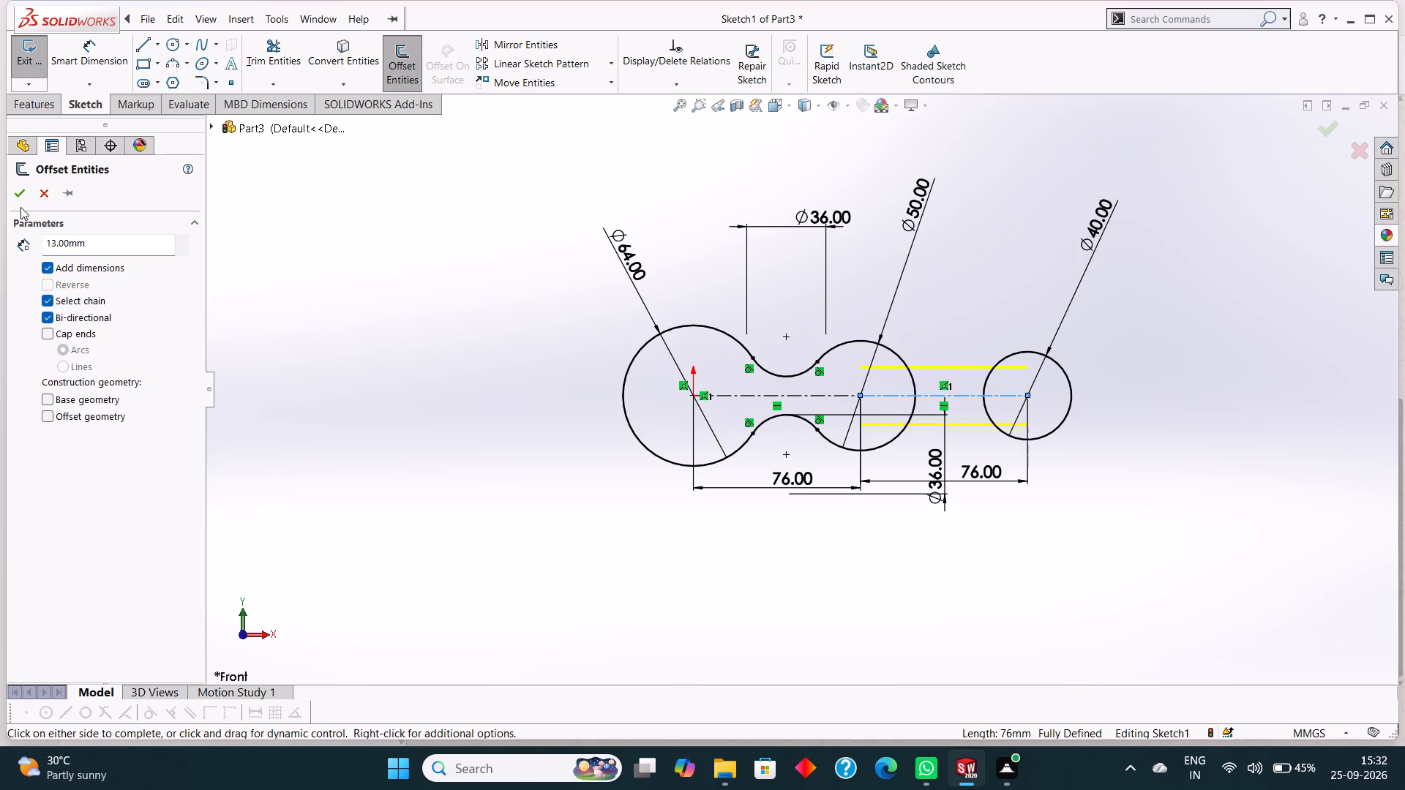
click(20, 191)
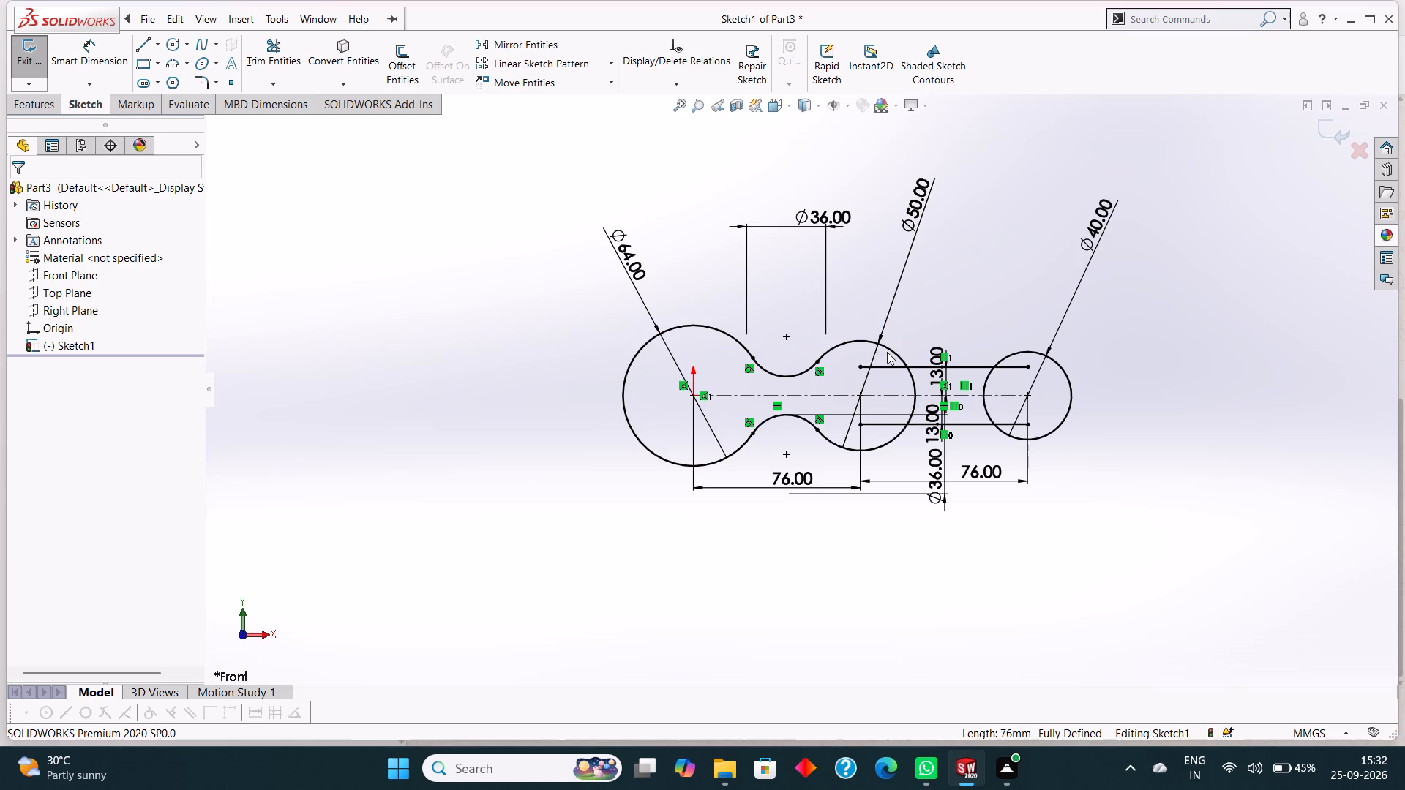
Trim the ends of both 13 mm offset lines that lie inside the middle circle and the 40 mm end circle.
click(262, 48)
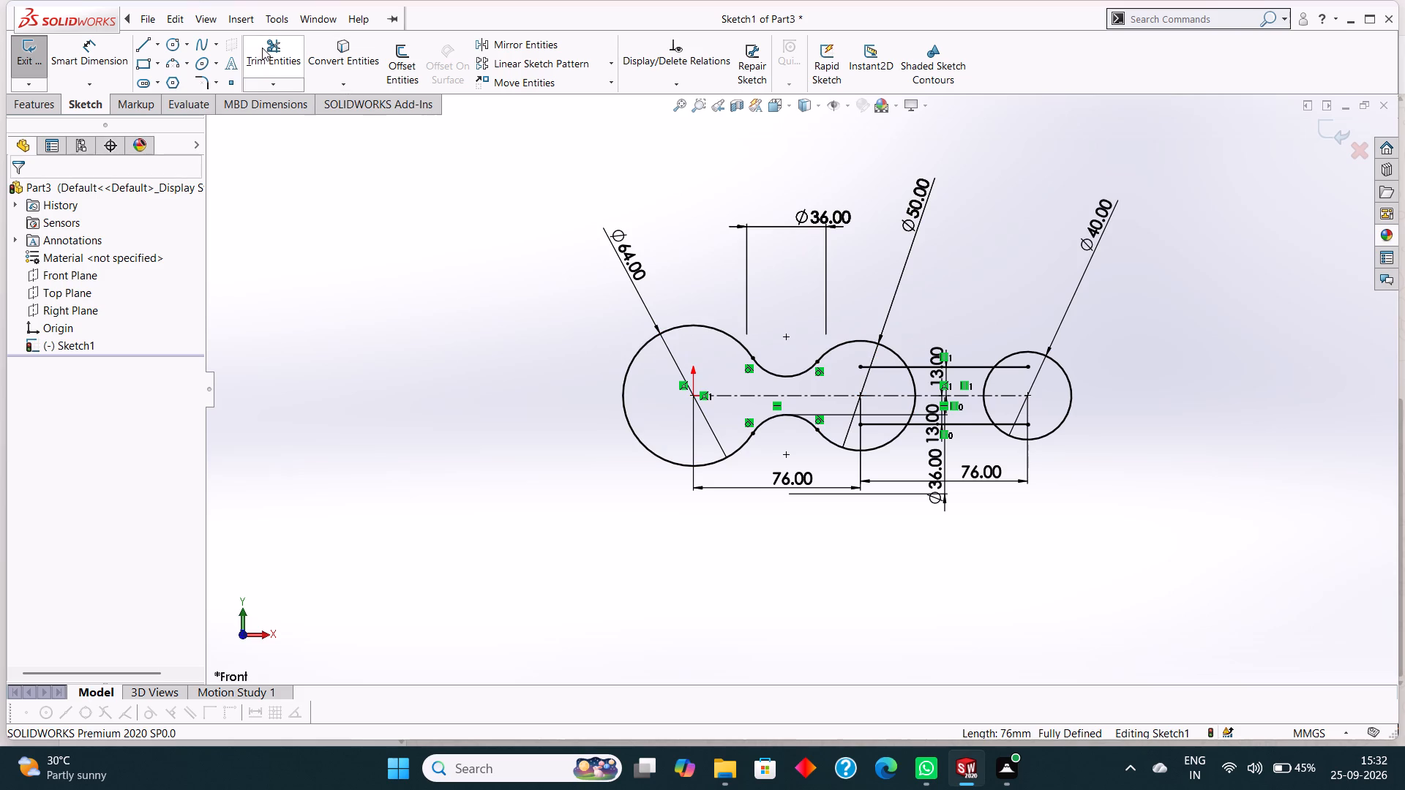
scroll(1030, 428, down, 2)
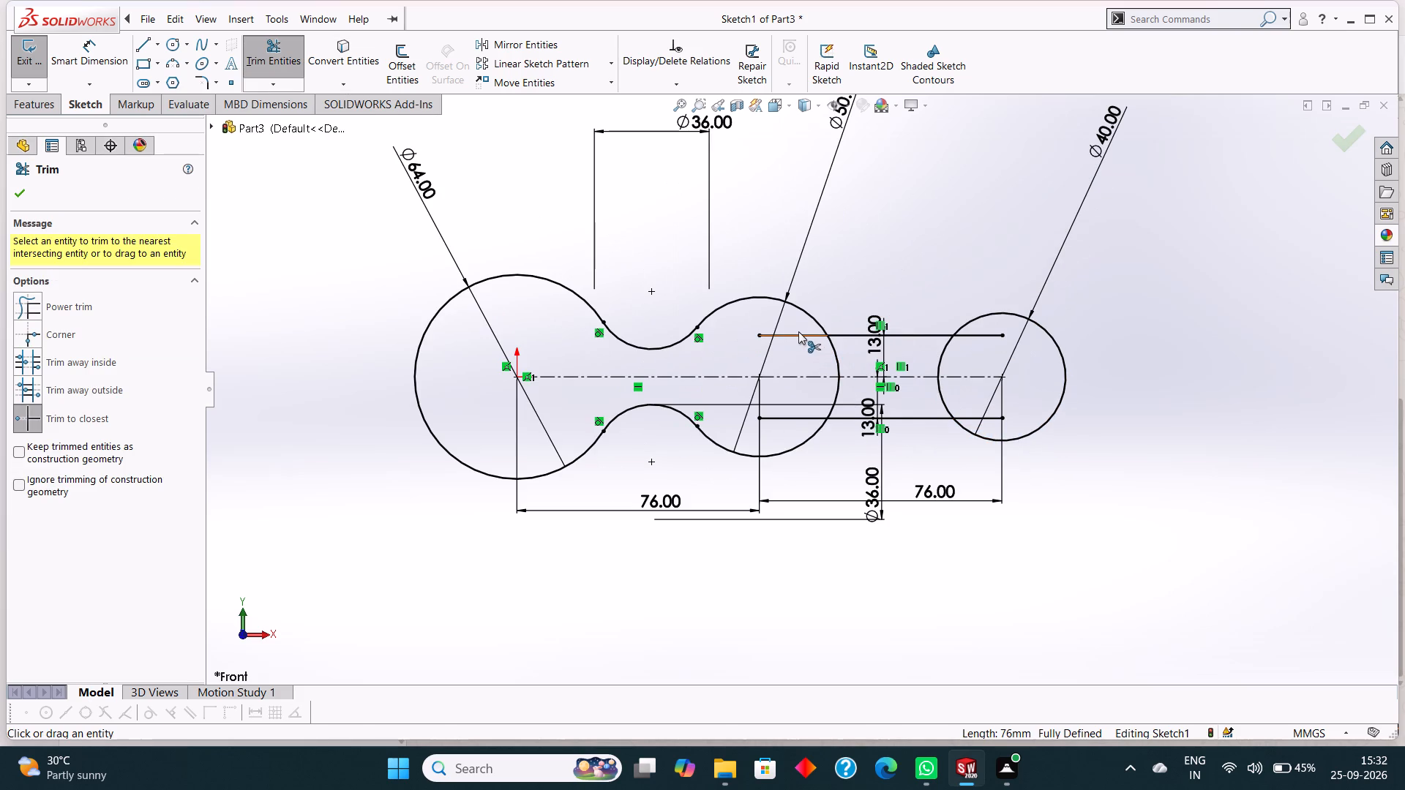
click(798, 331)
click(781, 421)
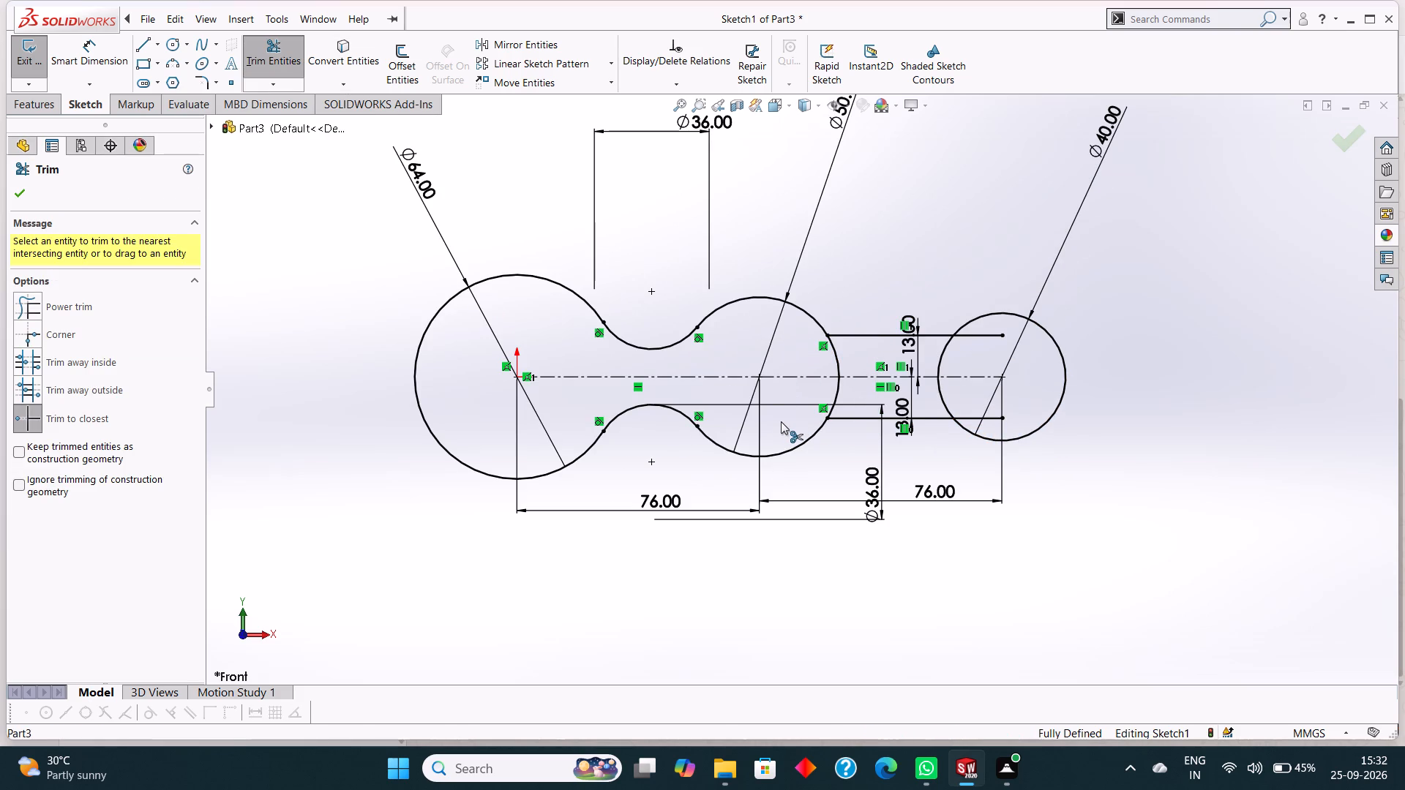
click(983, 336)
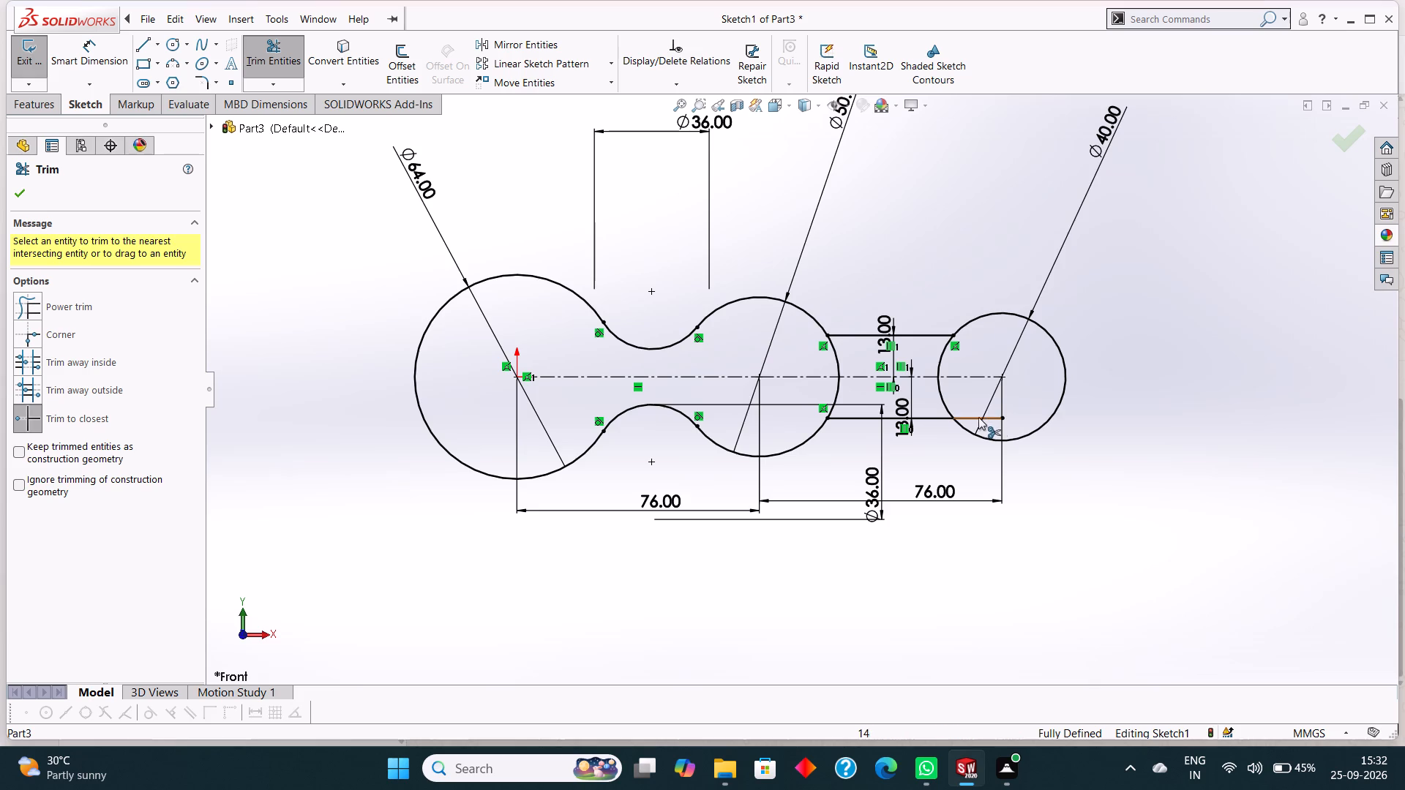
scroll(970, 416, down, 4)
click(972, 413)
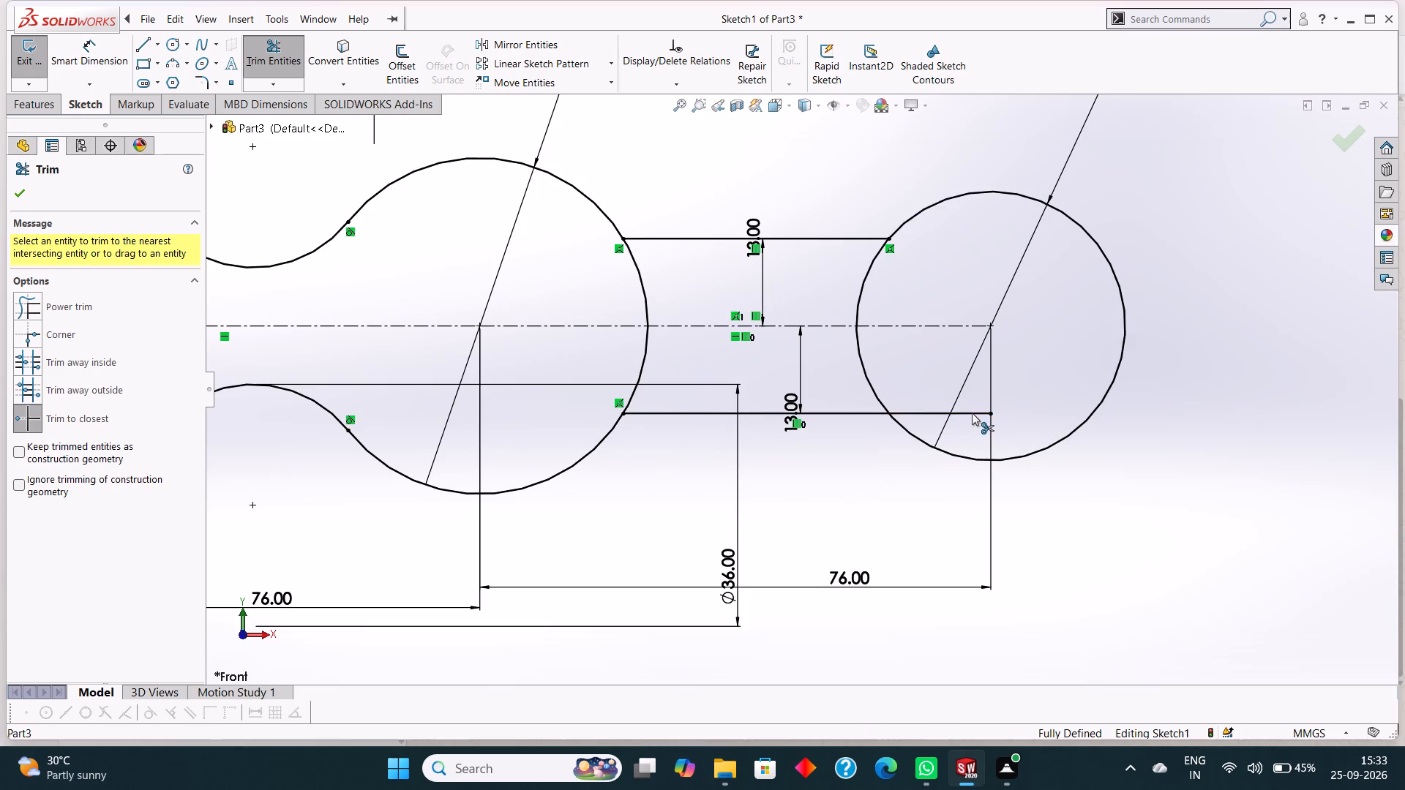
Trim the arcs of the middle circle and the 40 mm end circle that lie between the two offset lines.
scroll(842, 466, up, 4)
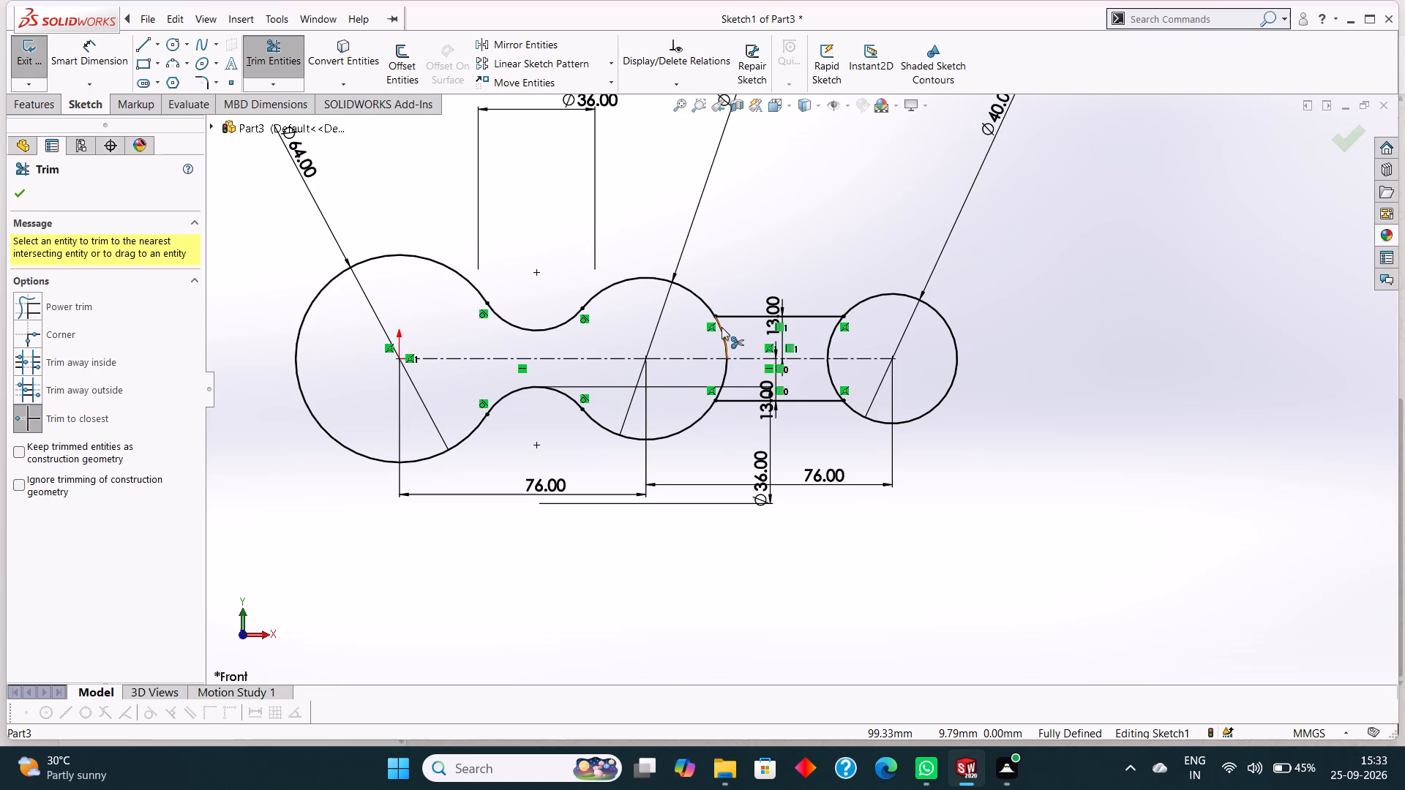
click(722, 327)
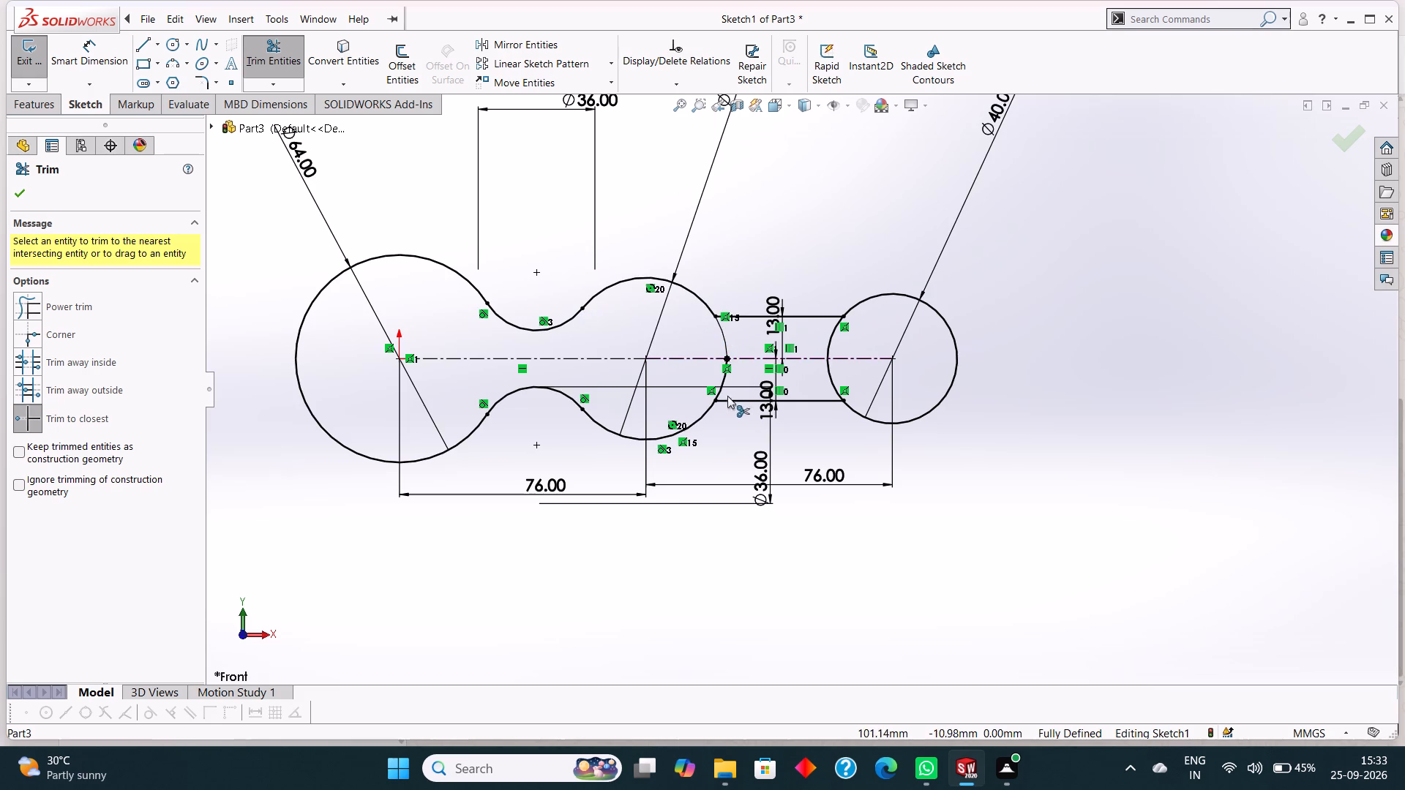
scroll(724, 394, down, 3)
click(741, 348)
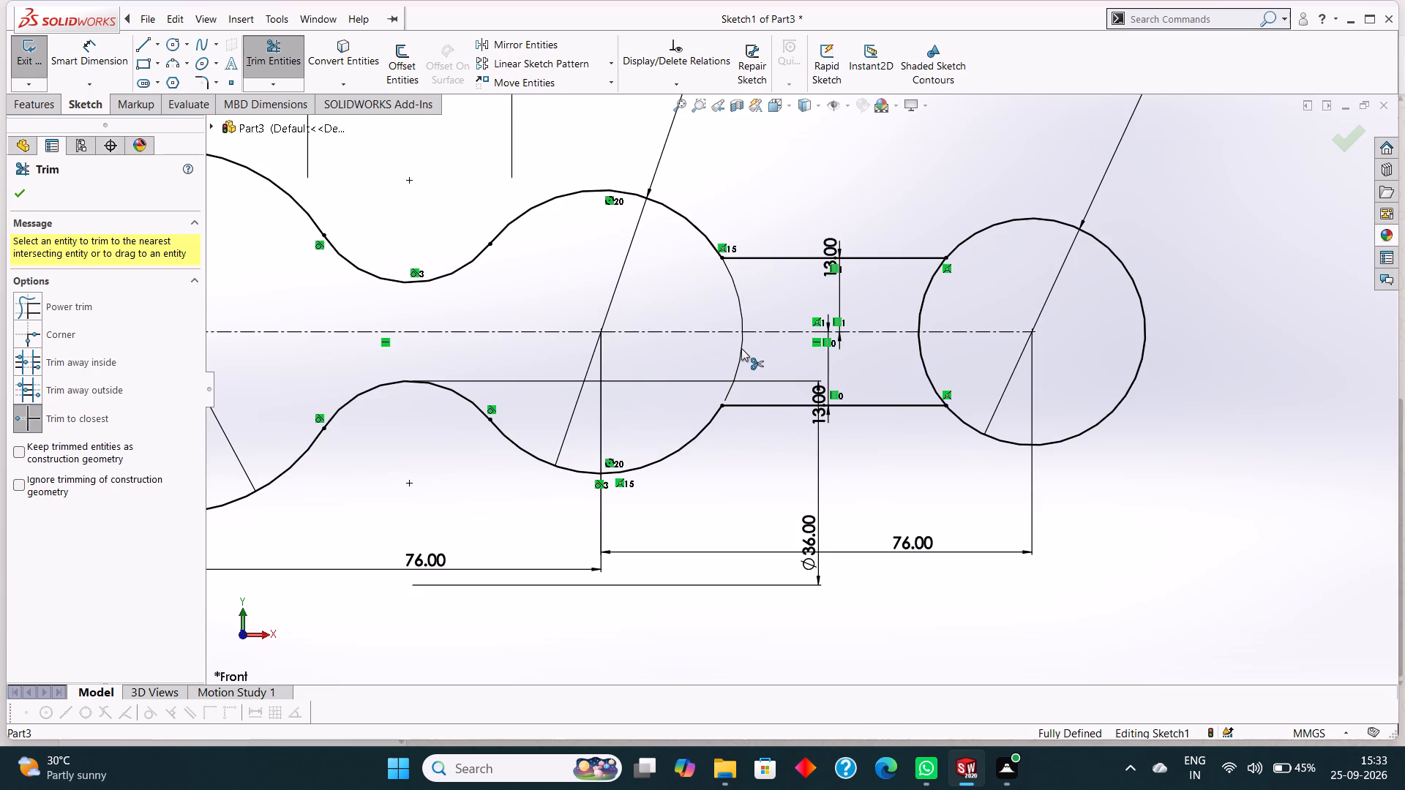
click(928, 288)
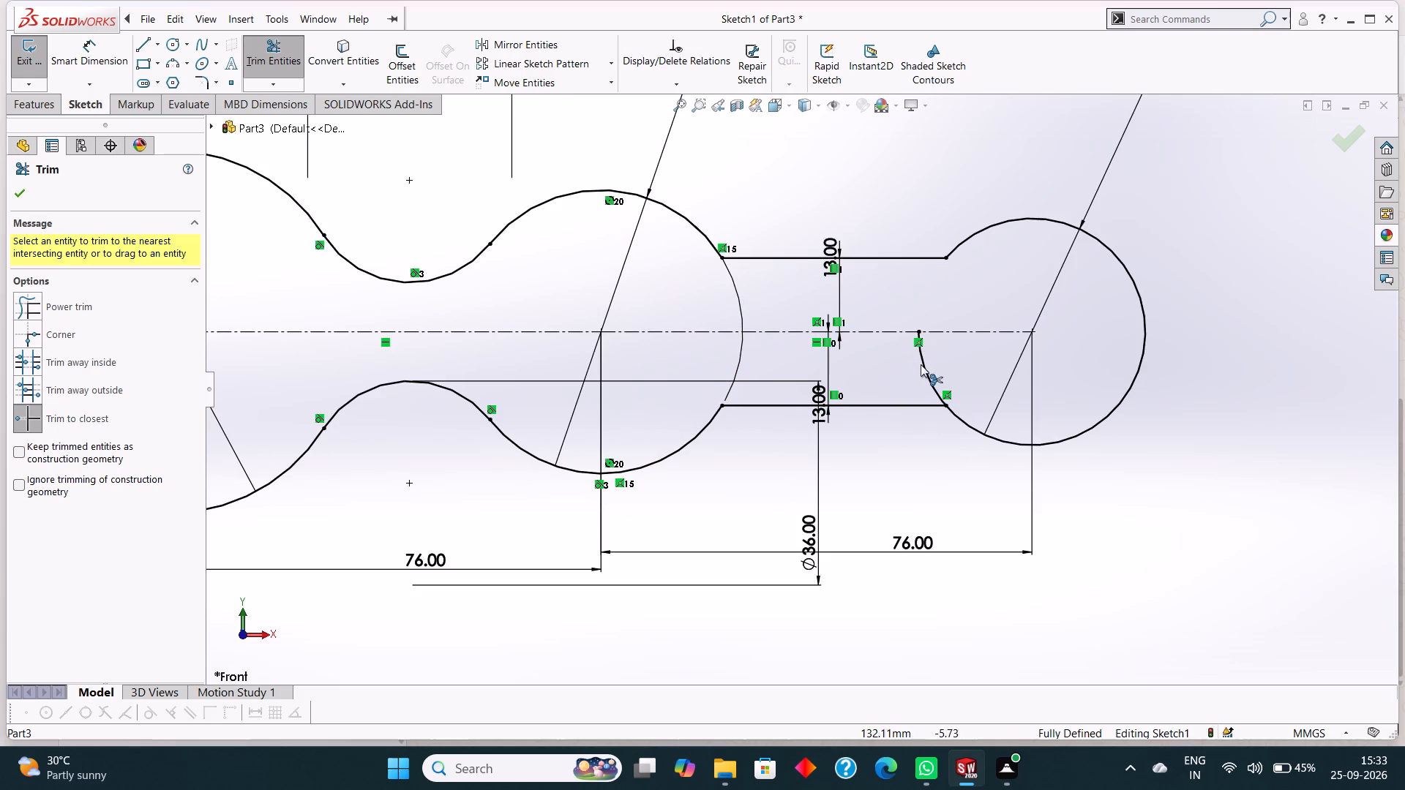
click(921, 364)
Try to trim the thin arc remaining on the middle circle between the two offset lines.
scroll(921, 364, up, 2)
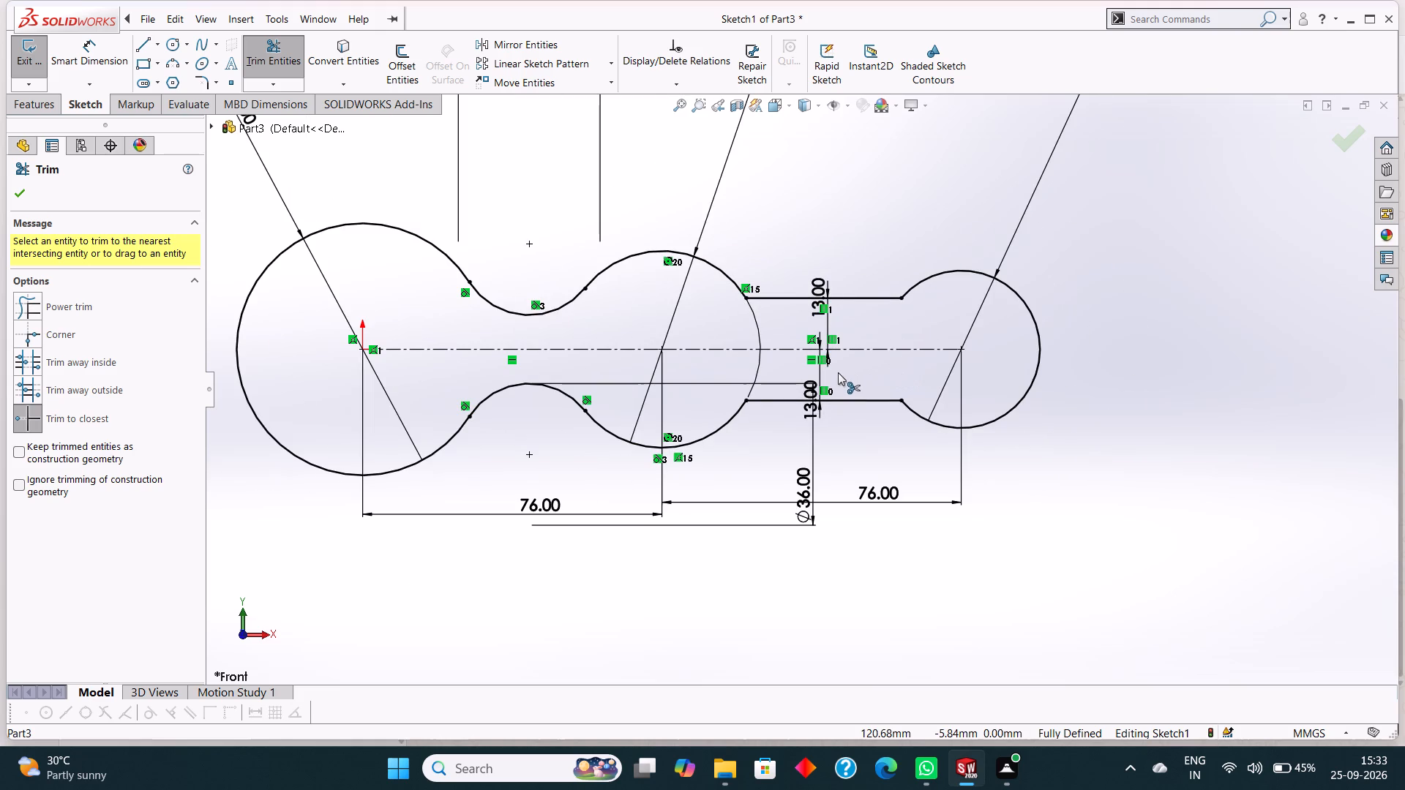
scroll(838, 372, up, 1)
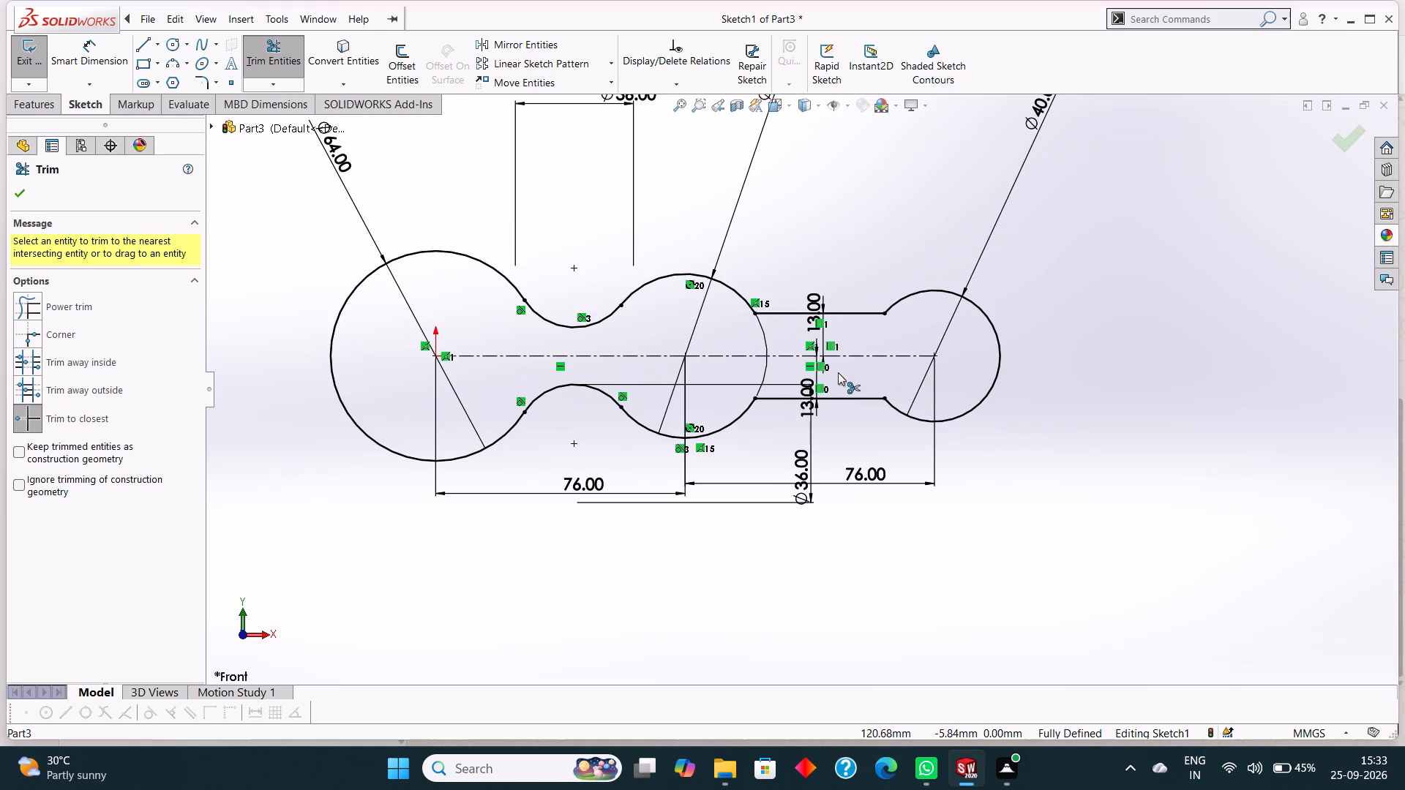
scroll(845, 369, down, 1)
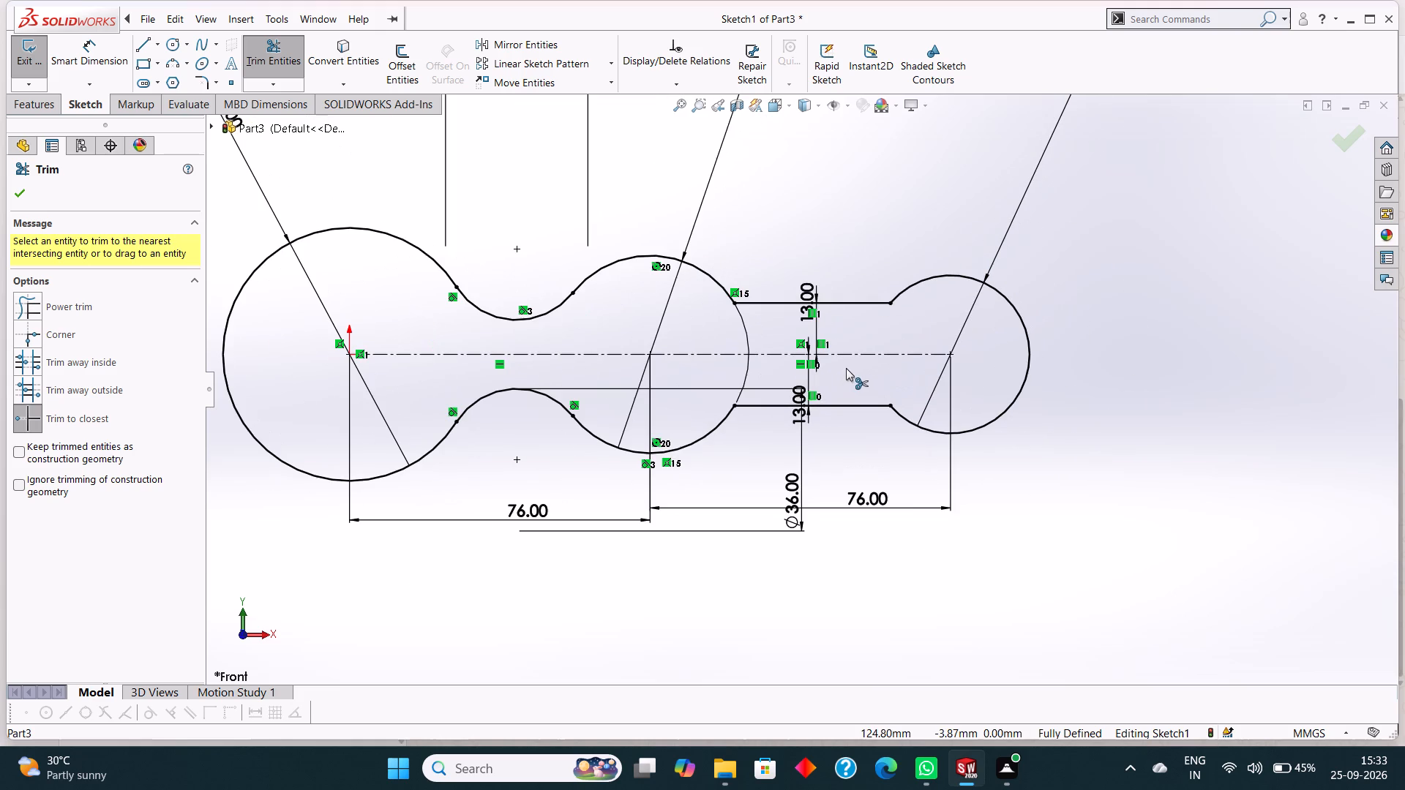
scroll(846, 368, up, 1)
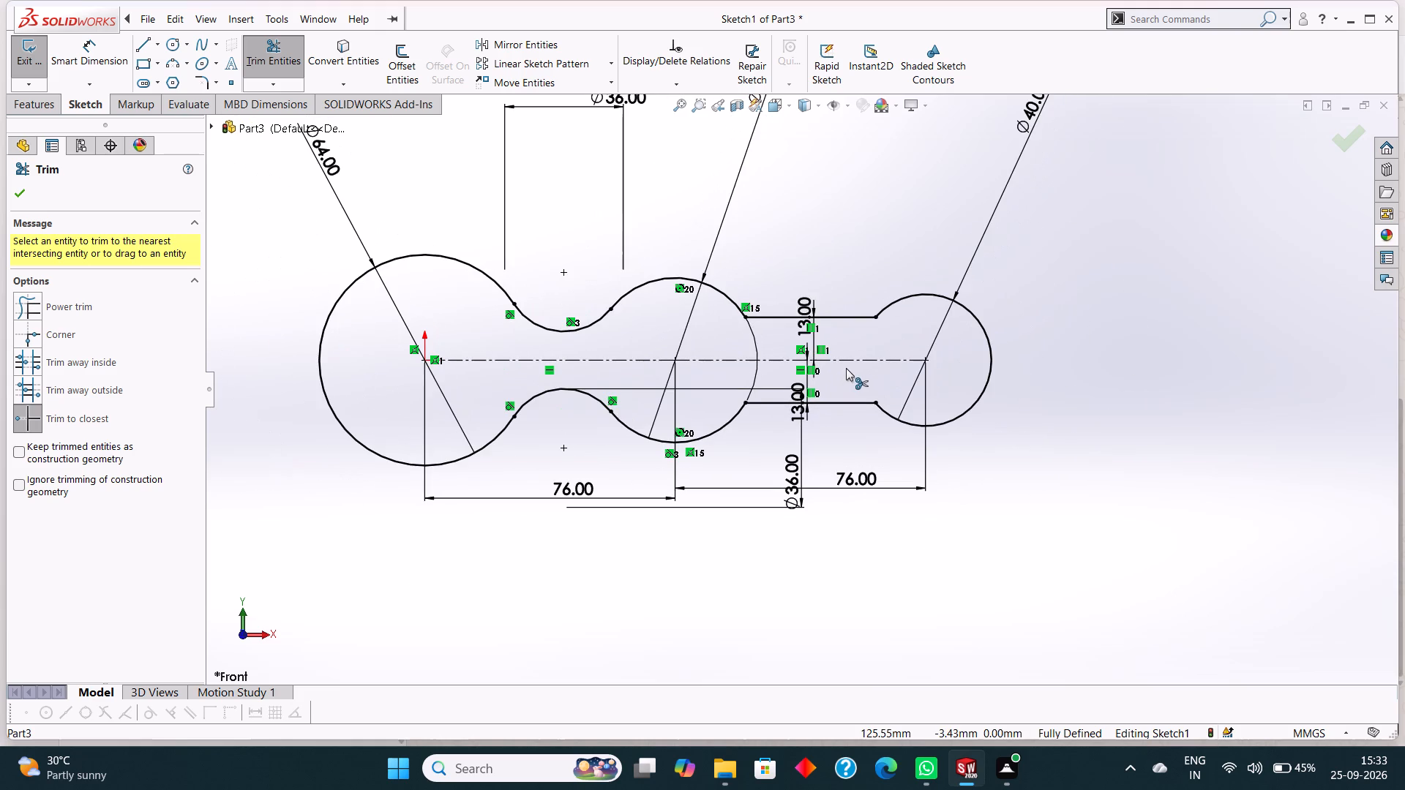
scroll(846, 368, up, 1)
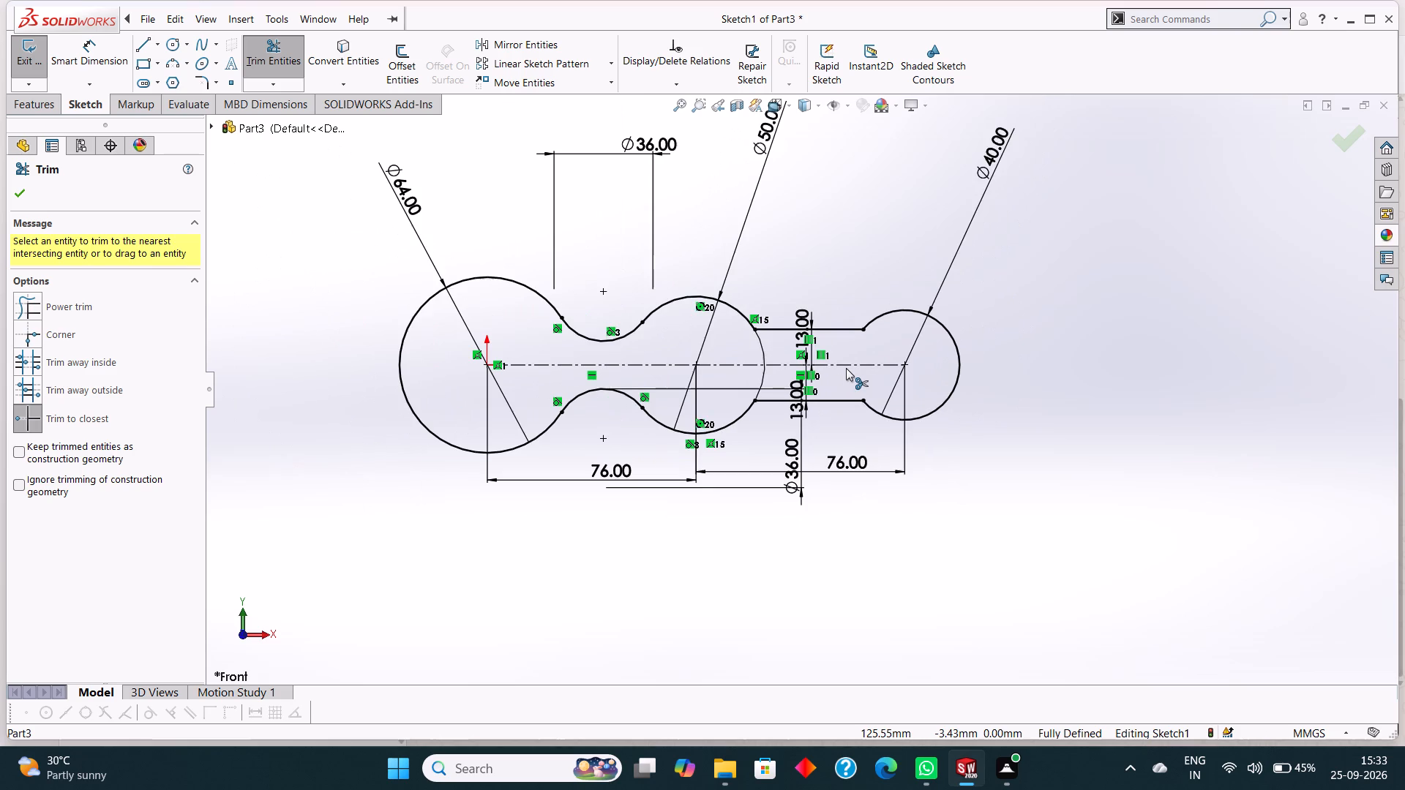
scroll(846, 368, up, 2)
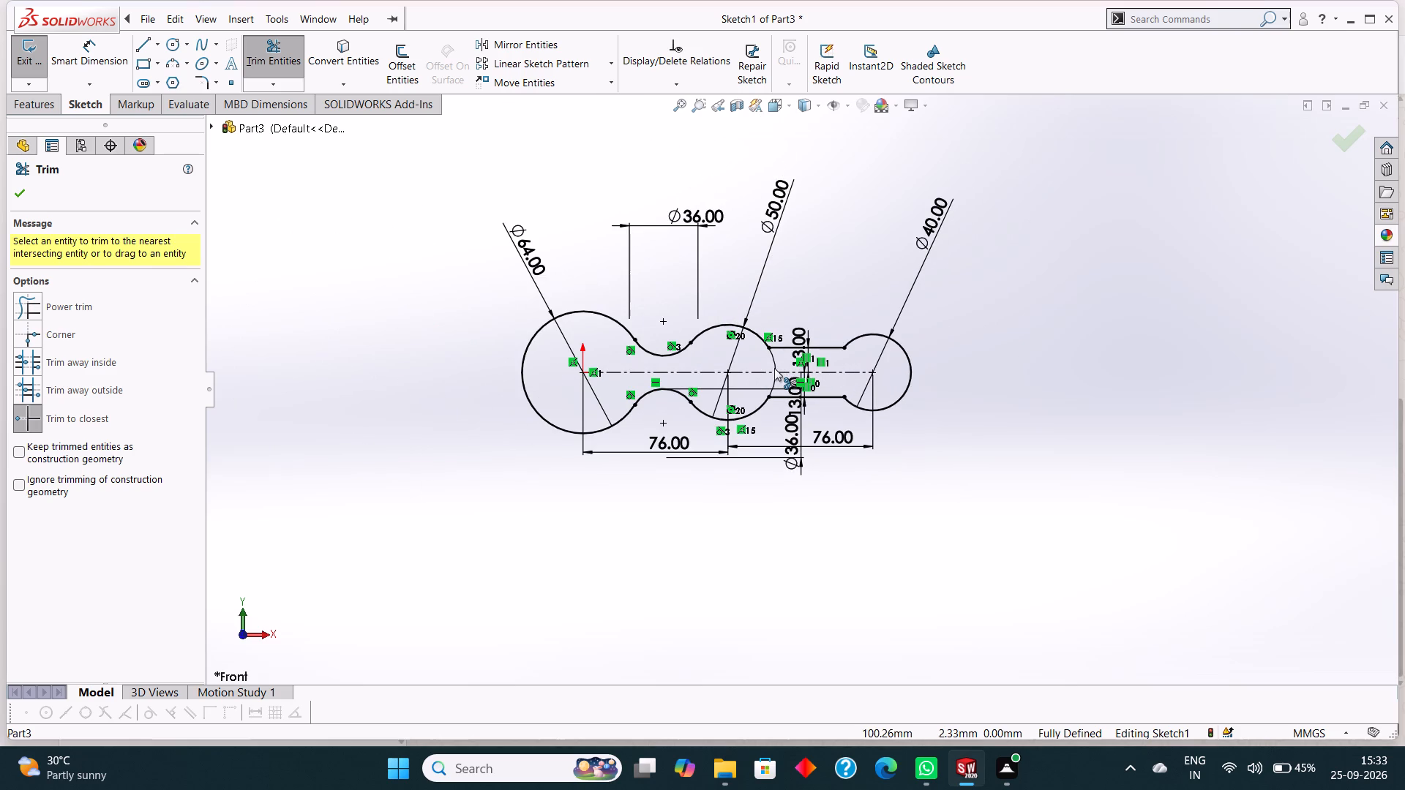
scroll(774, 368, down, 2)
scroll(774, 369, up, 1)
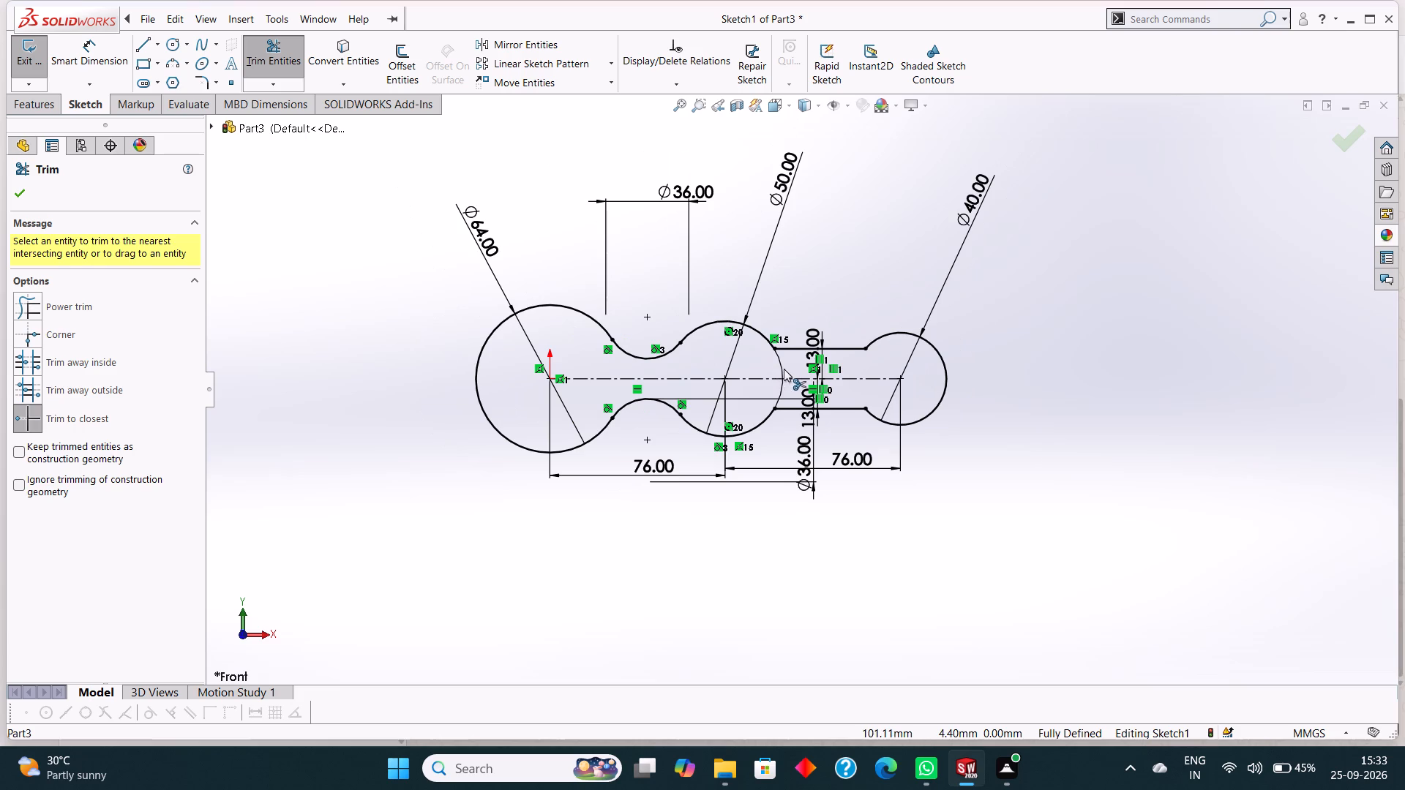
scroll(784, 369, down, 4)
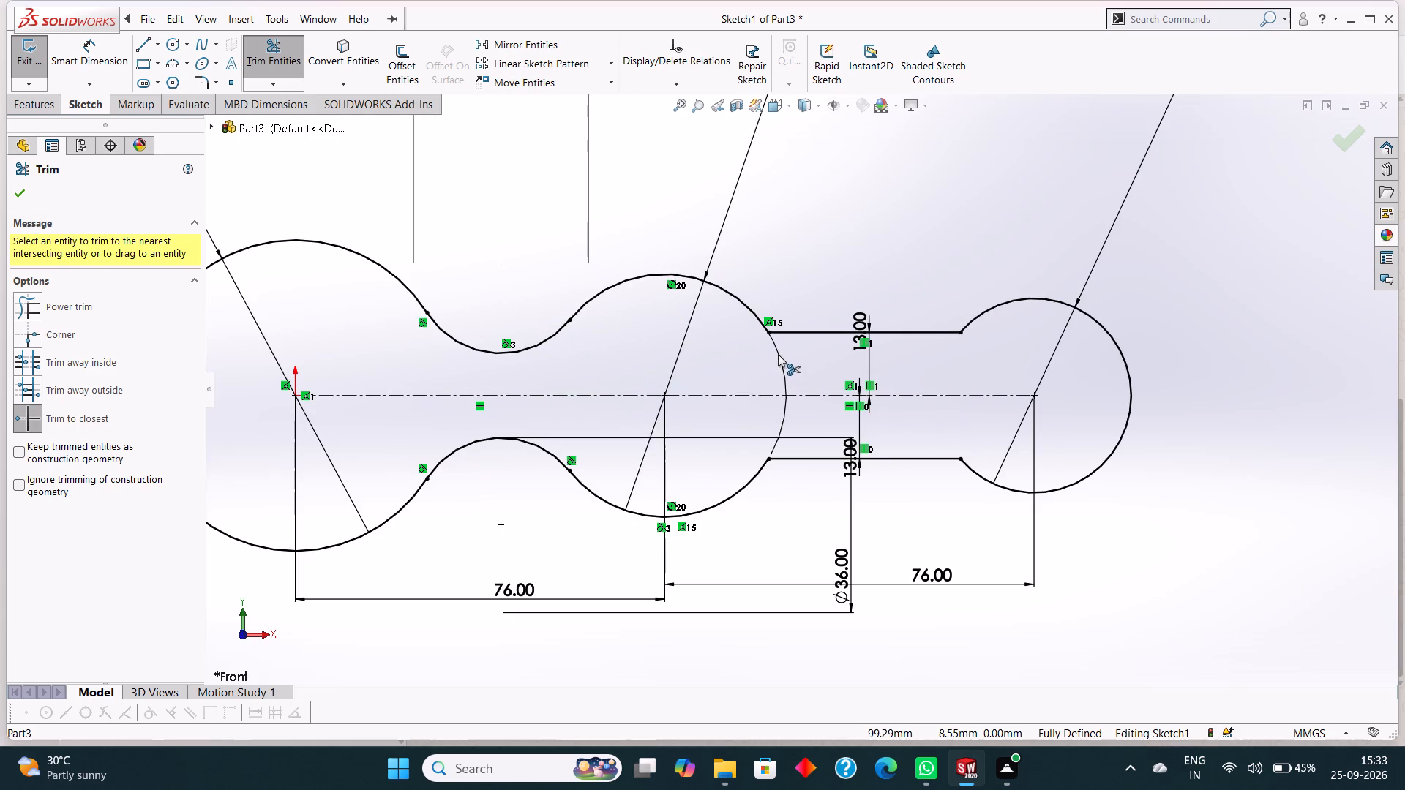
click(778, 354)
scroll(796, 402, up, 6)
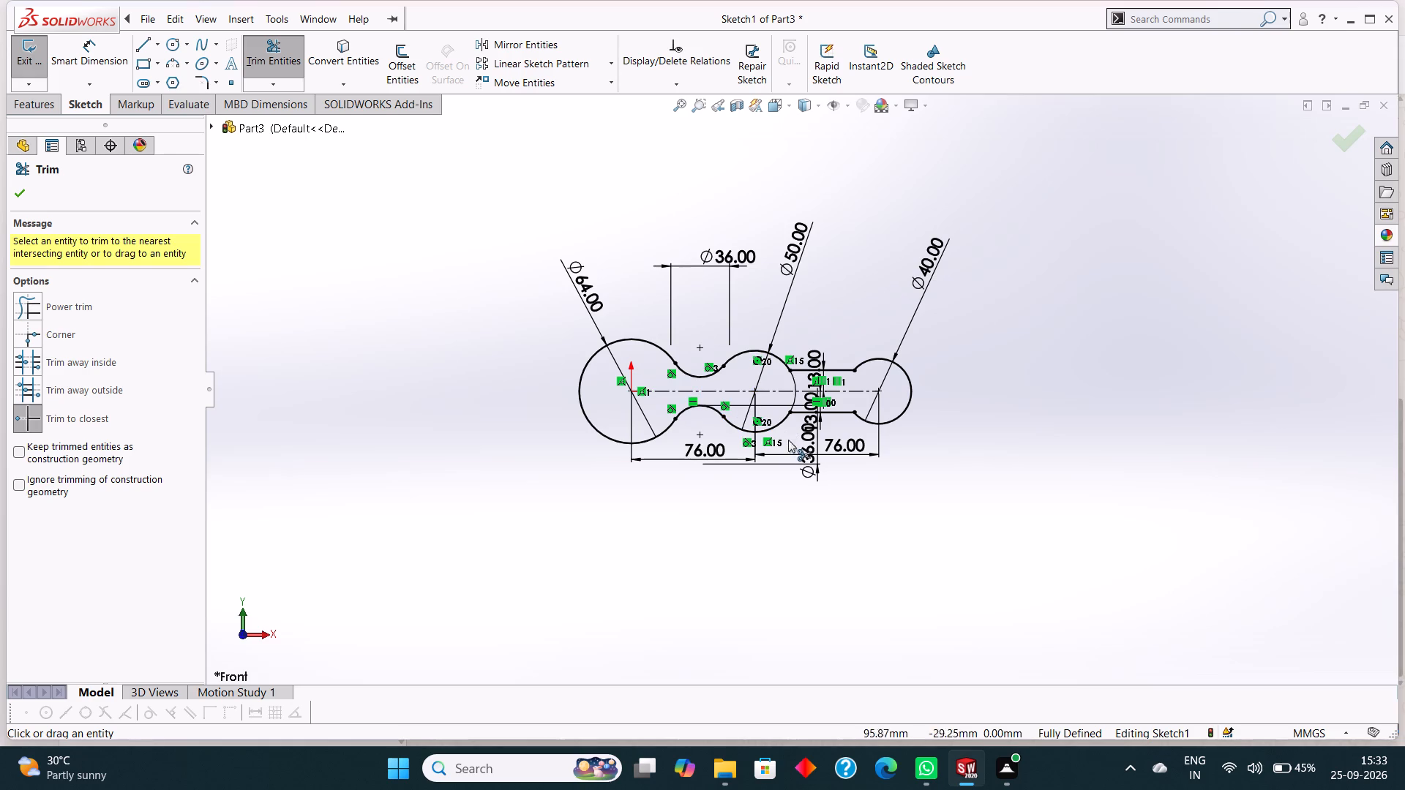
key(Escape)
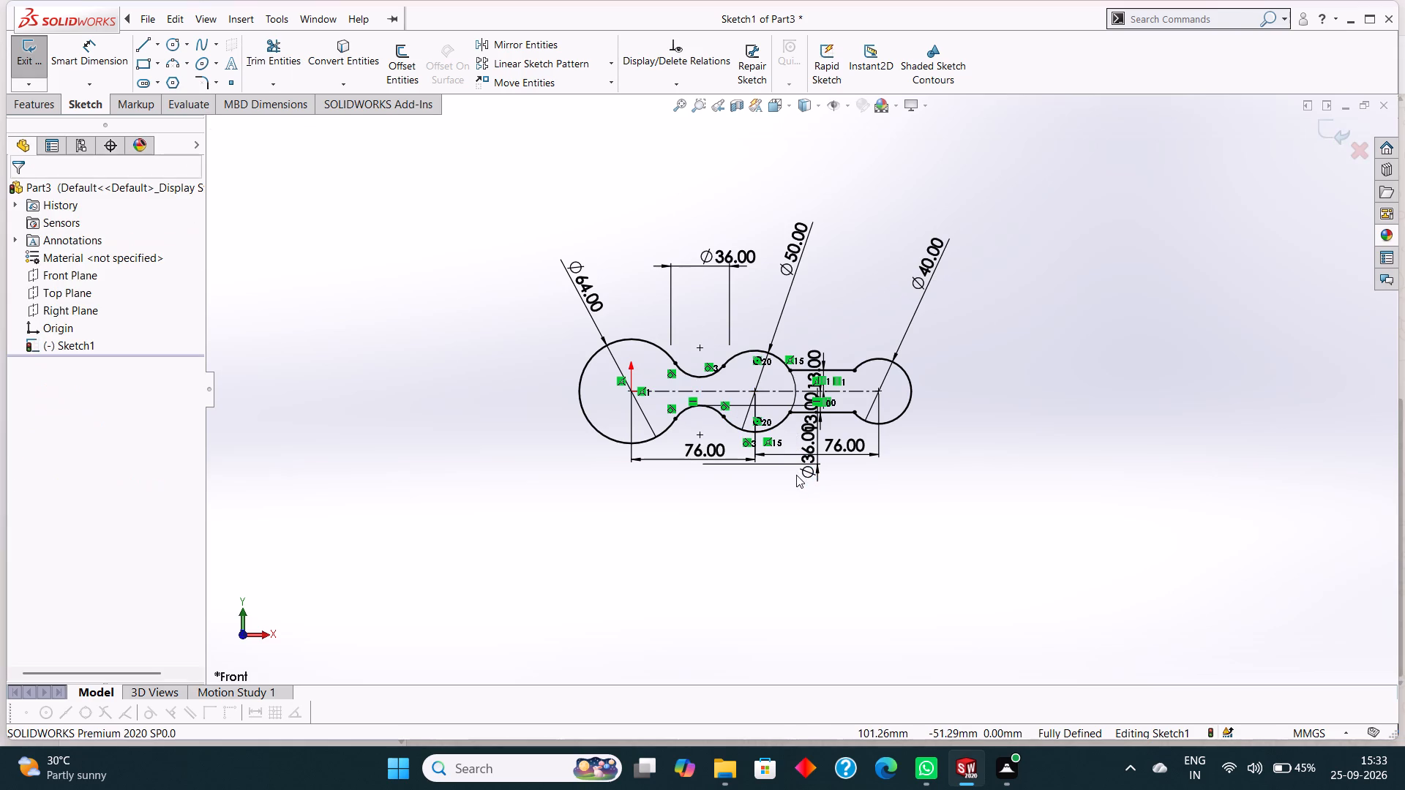
Draw an 8 mm radius circle above the upper offset line, between the middle circle and the 40 mm end circle.
scroll(796, 390, down, 6)
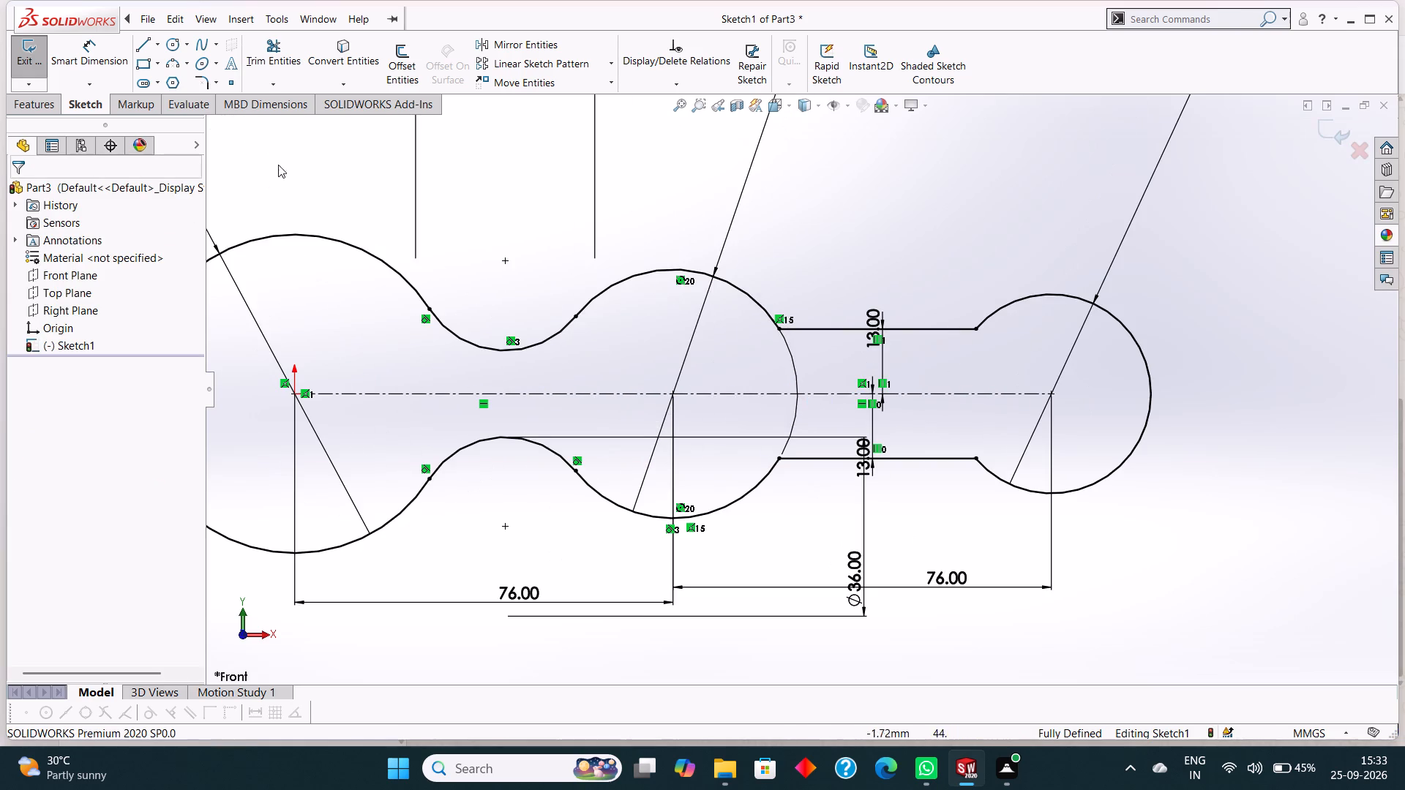
click(176, 45)
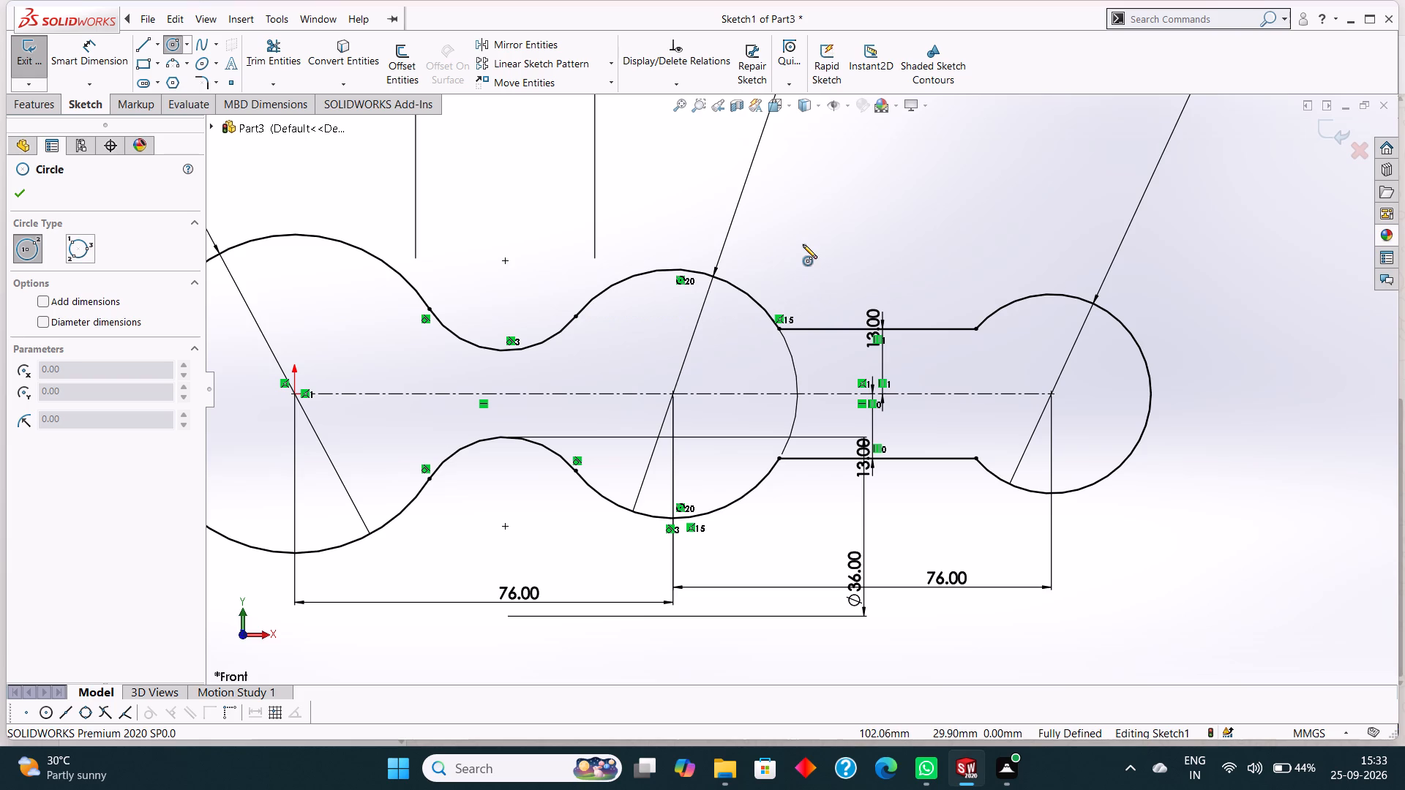
click(831, 226)
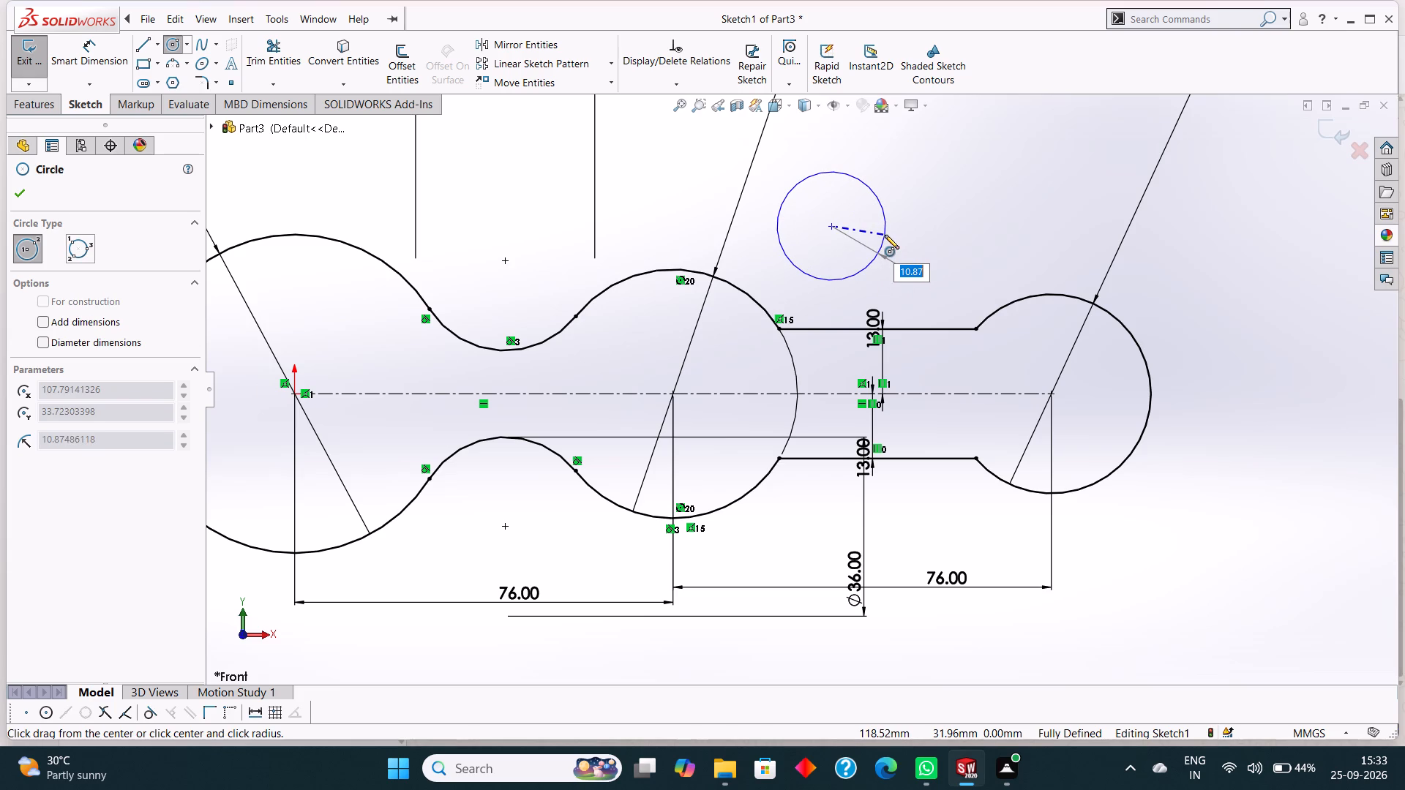
key(1)
key(8)
key(Return)
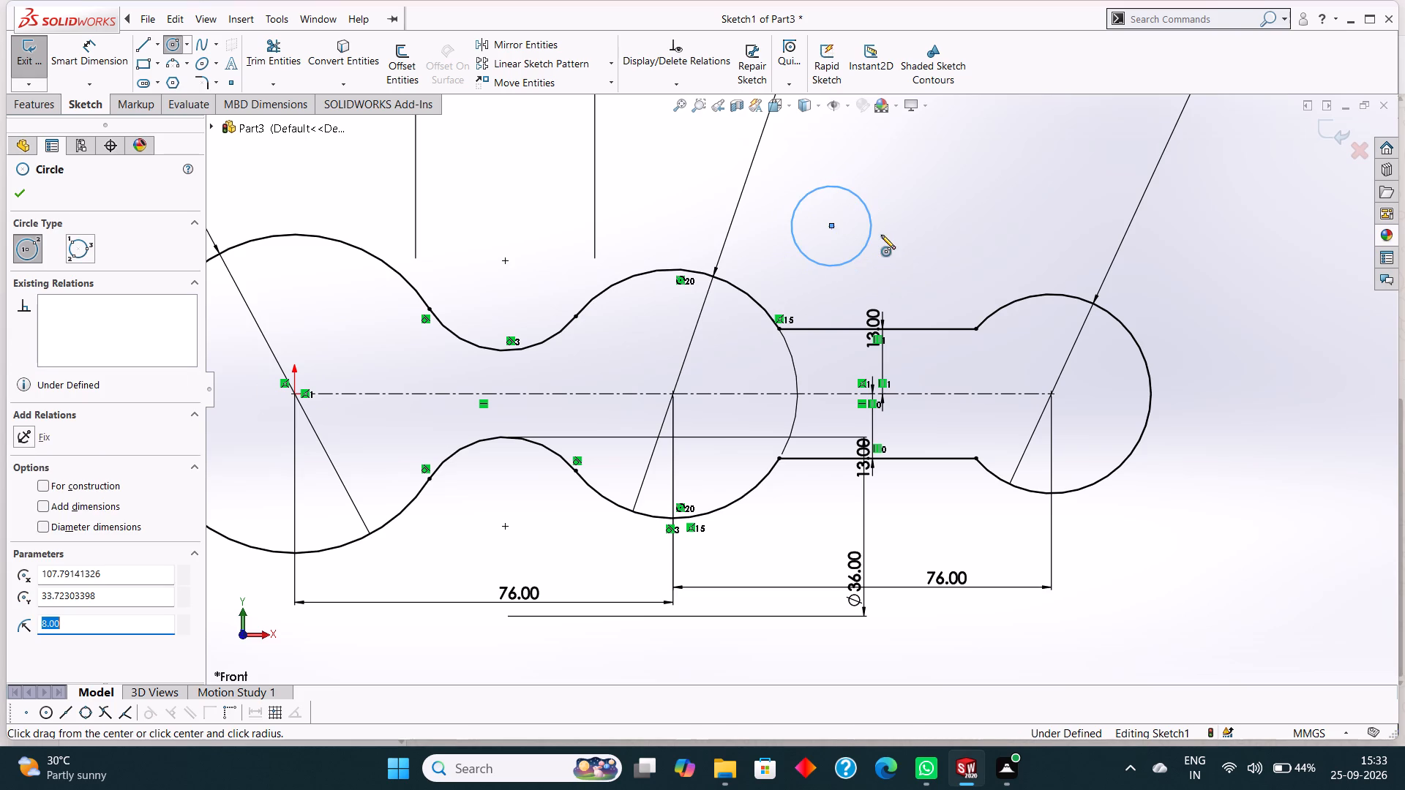
click(12, 187)
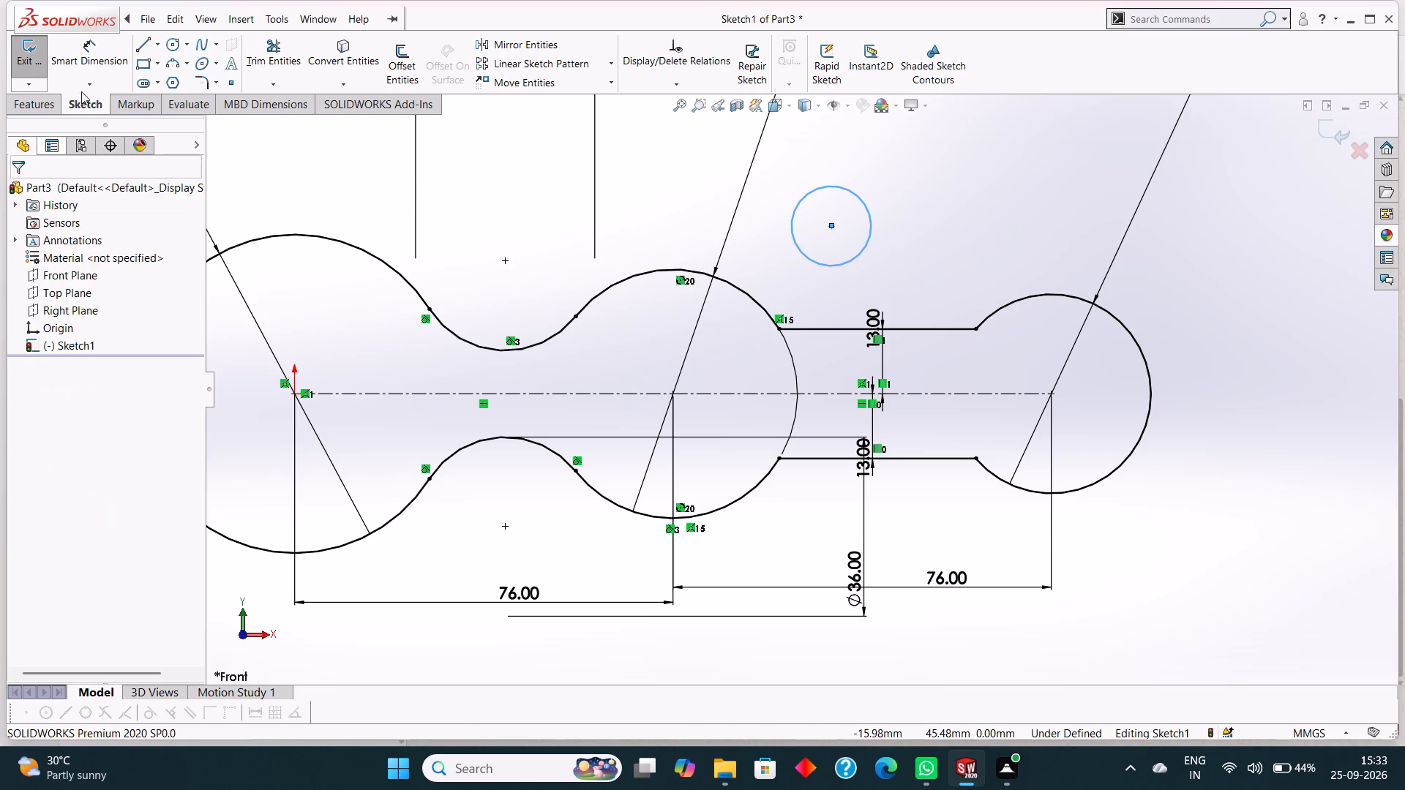
Dimension the diameter of the new circle above the upper offset line.
click(90, 44)
click(874, 216)
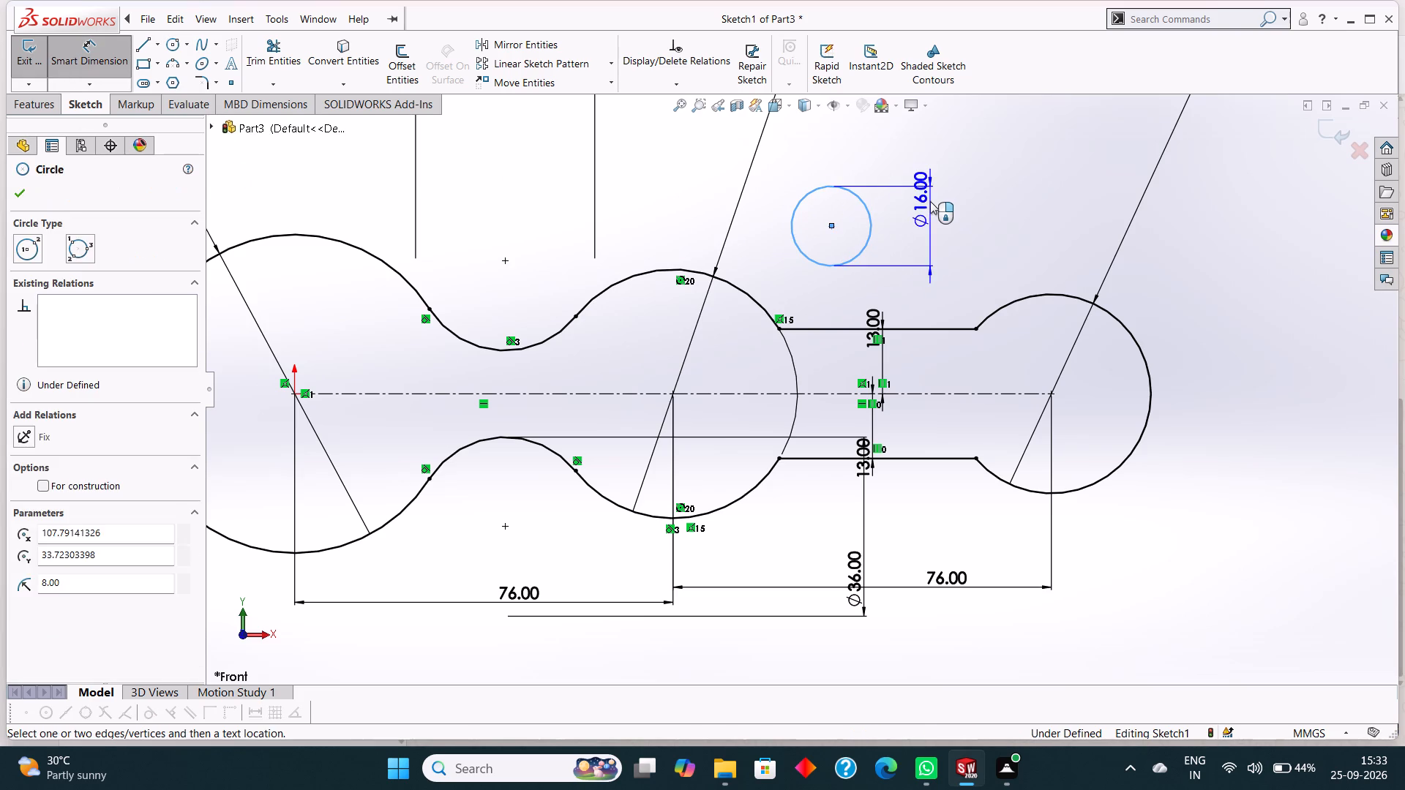
click(930, 201)
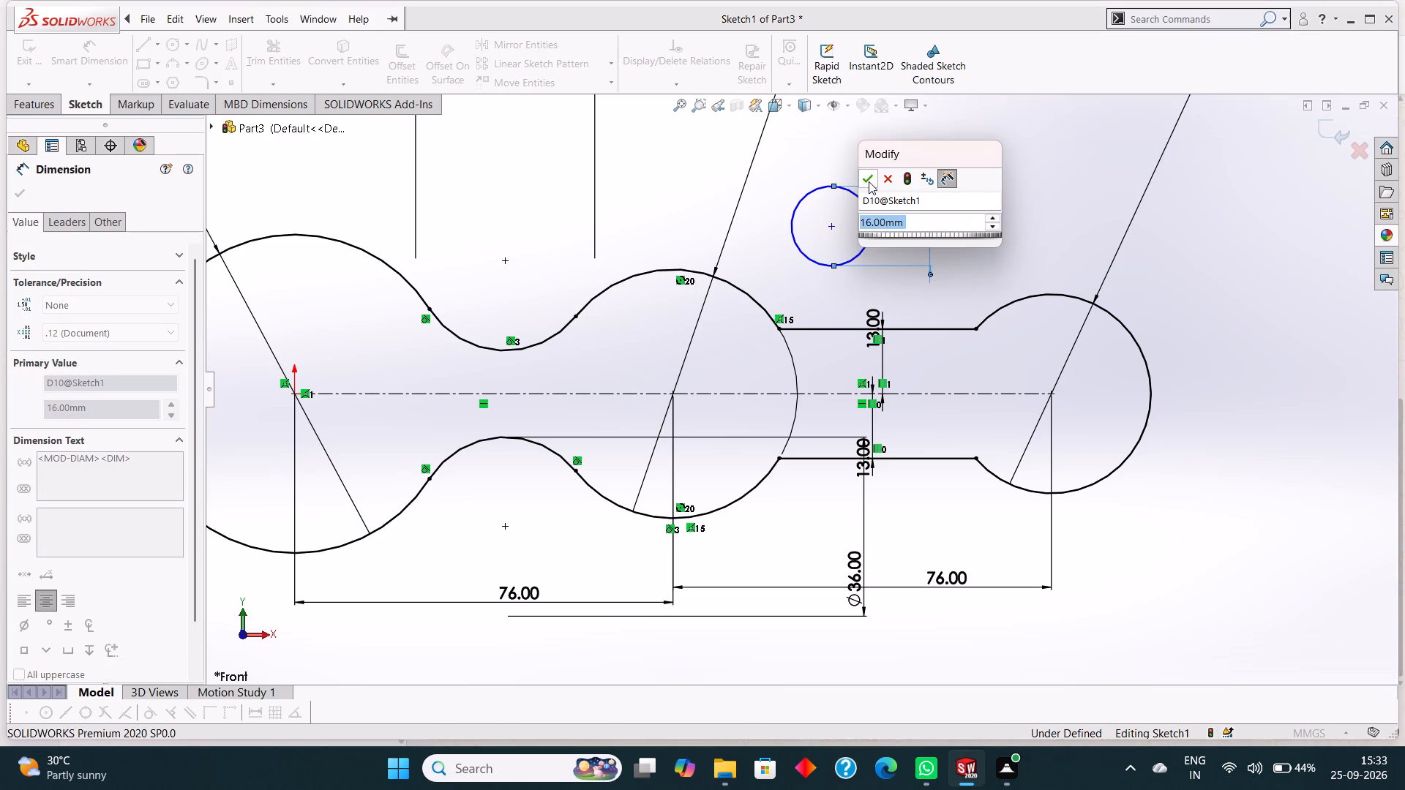
click(869, 181)
click(21, 181)
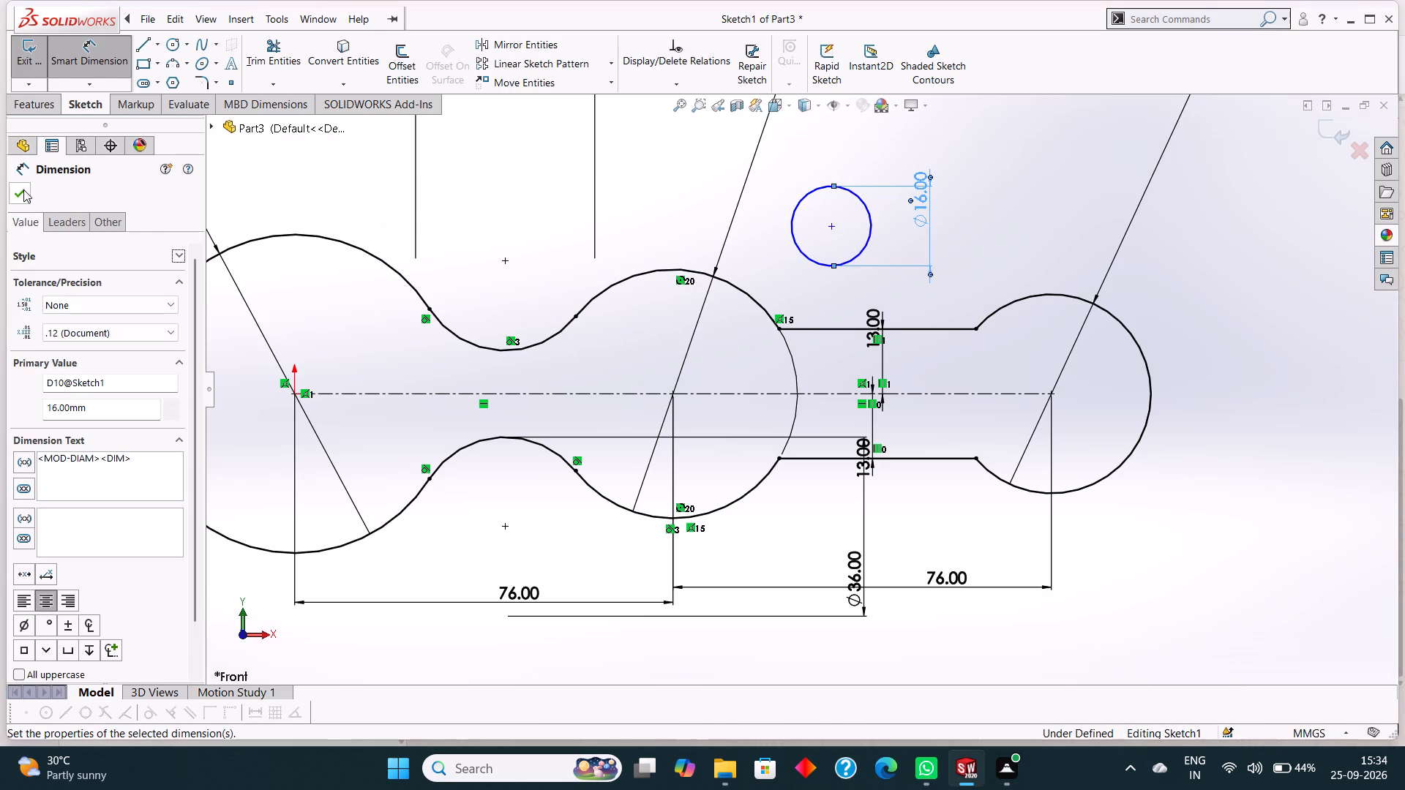
Make the 16 mm circle tangent to the upper offset line.
click(23, 189)
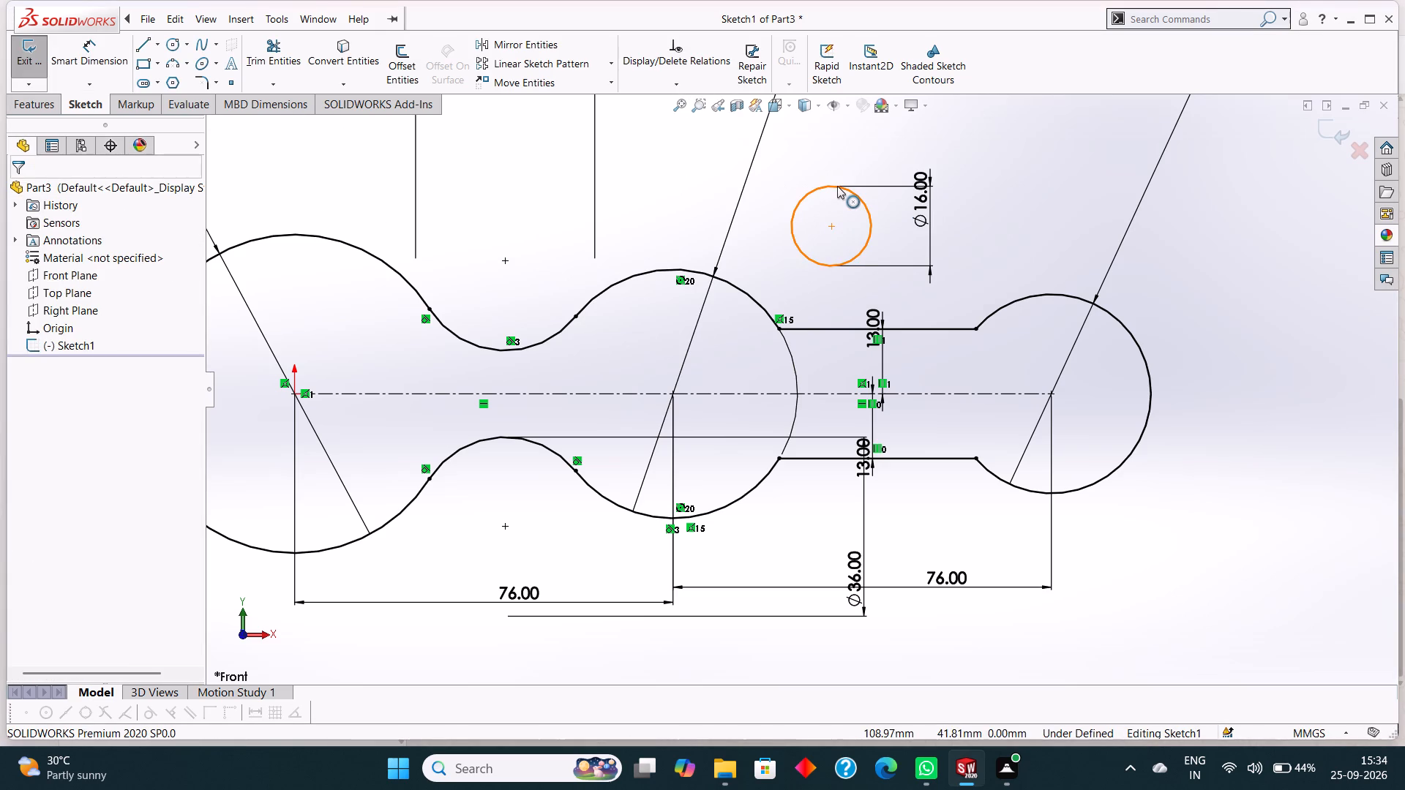
click(837, 186)
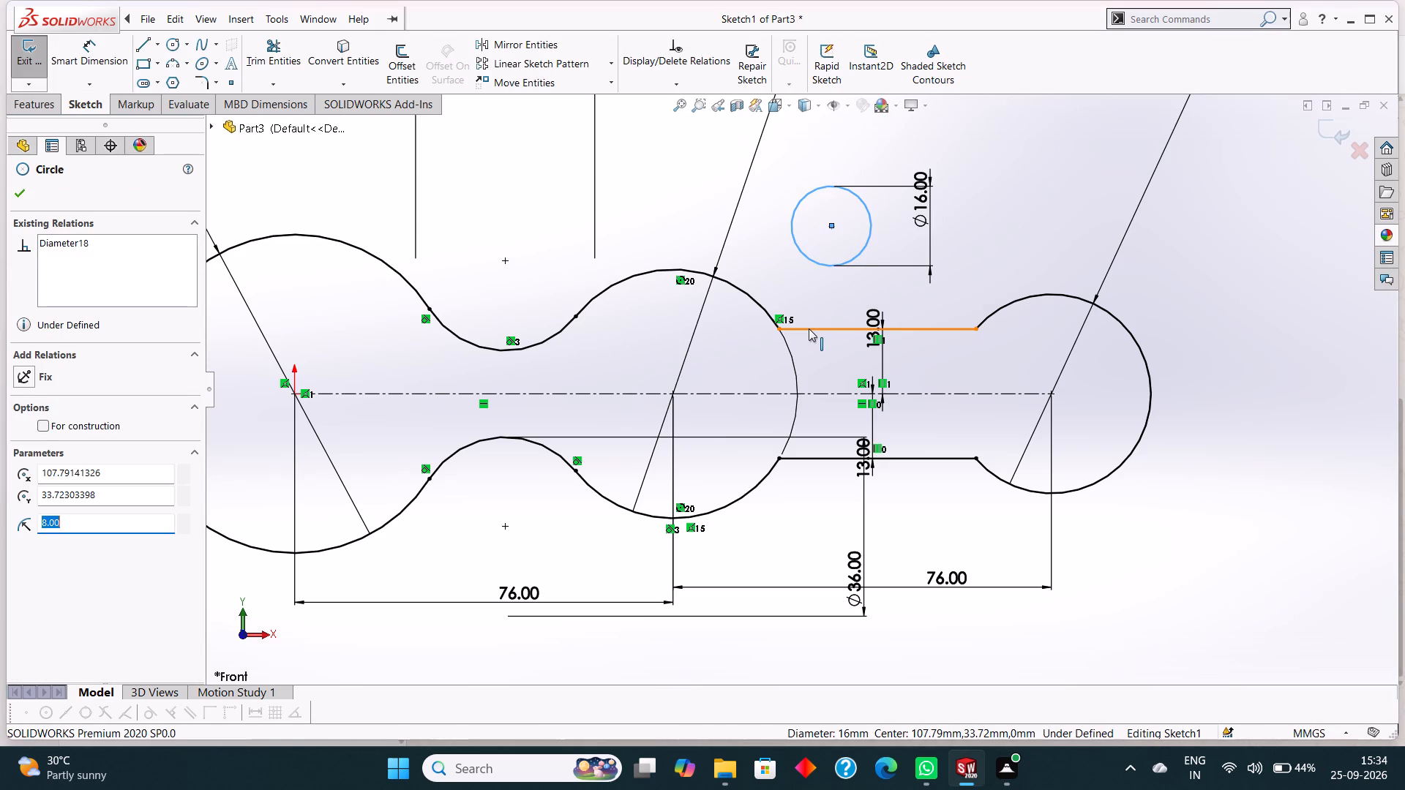
ctrl+click(809, 328)
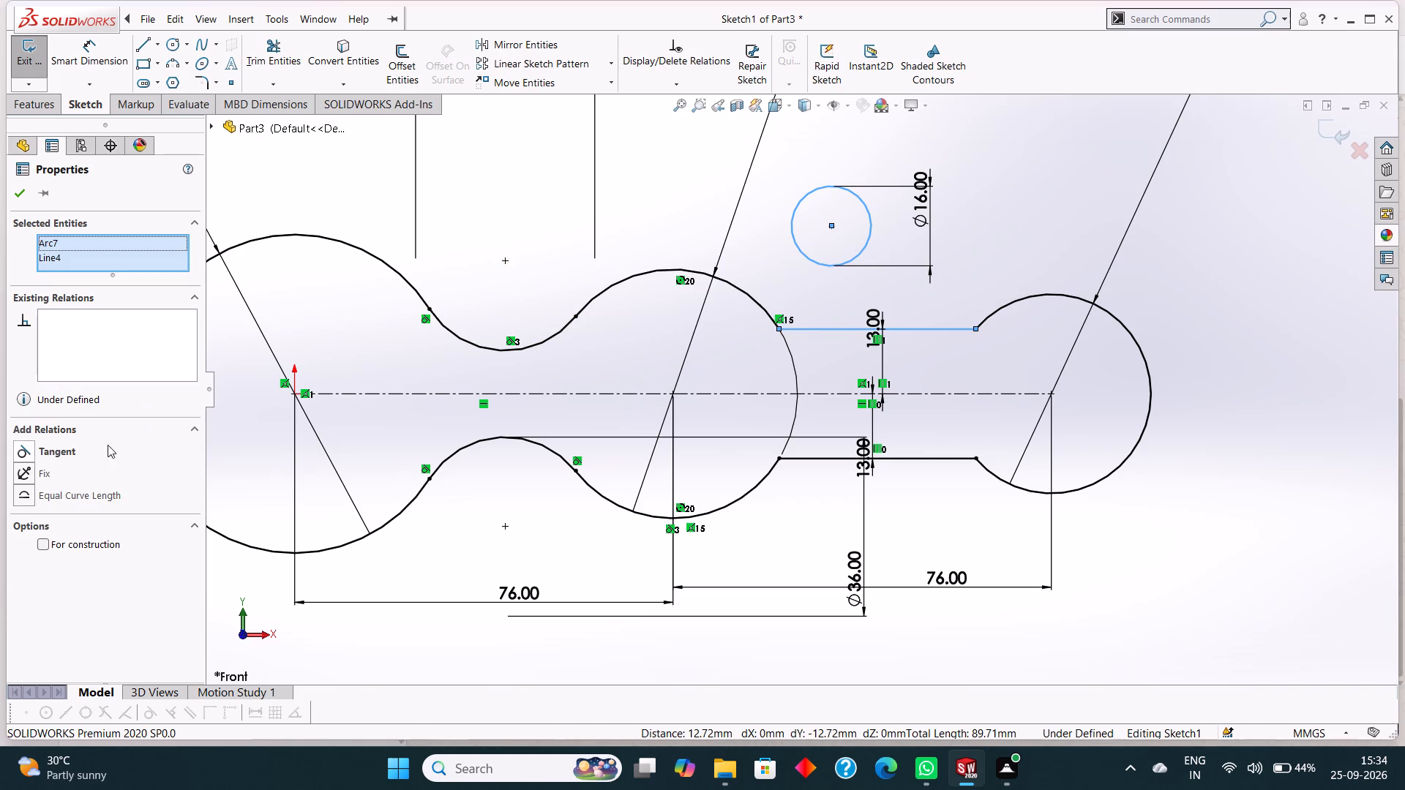
click(53, 448)
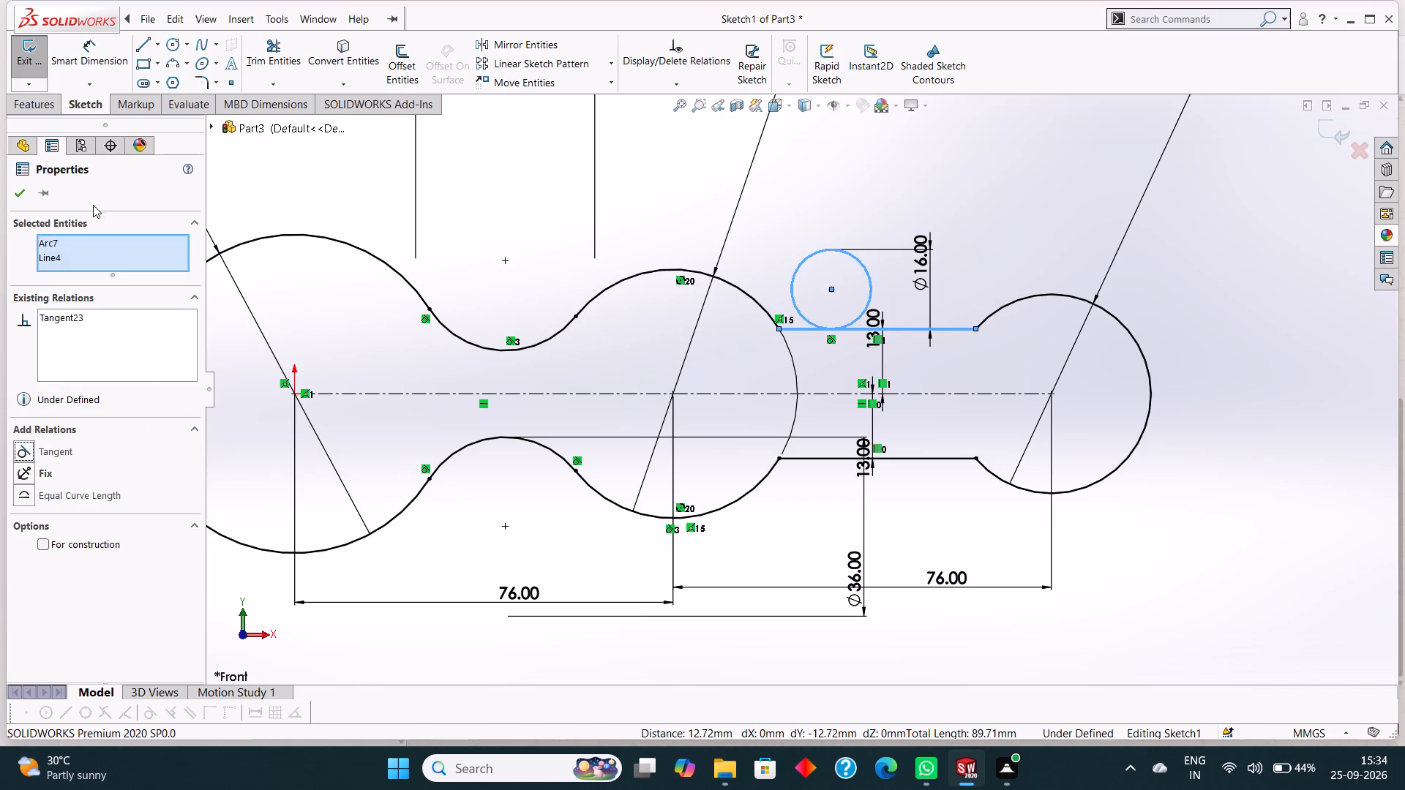
click(13, 198)
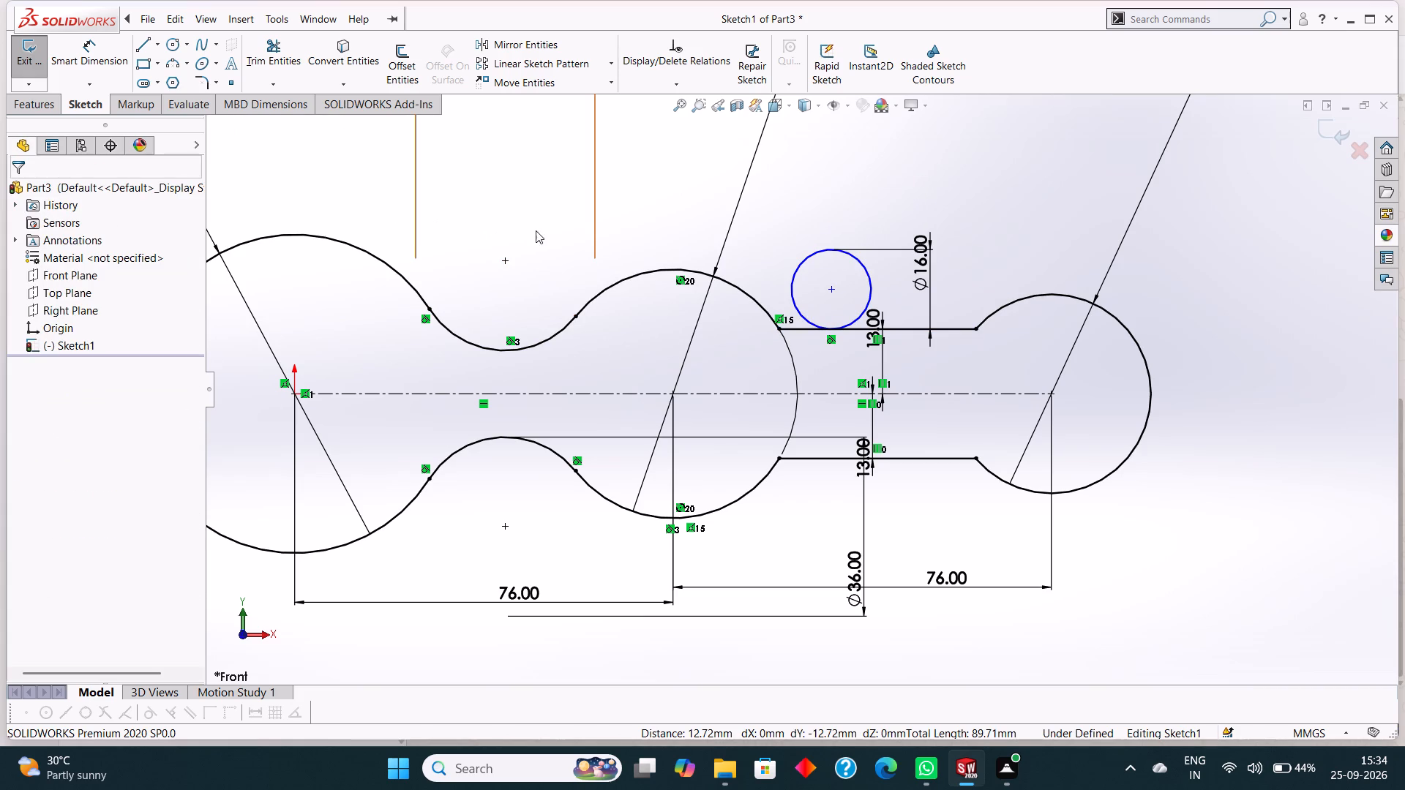
Make the 16 mm circle tangent to the upper arc of the middle circle.
click(812, 258)
ctrl+click(746, 297)
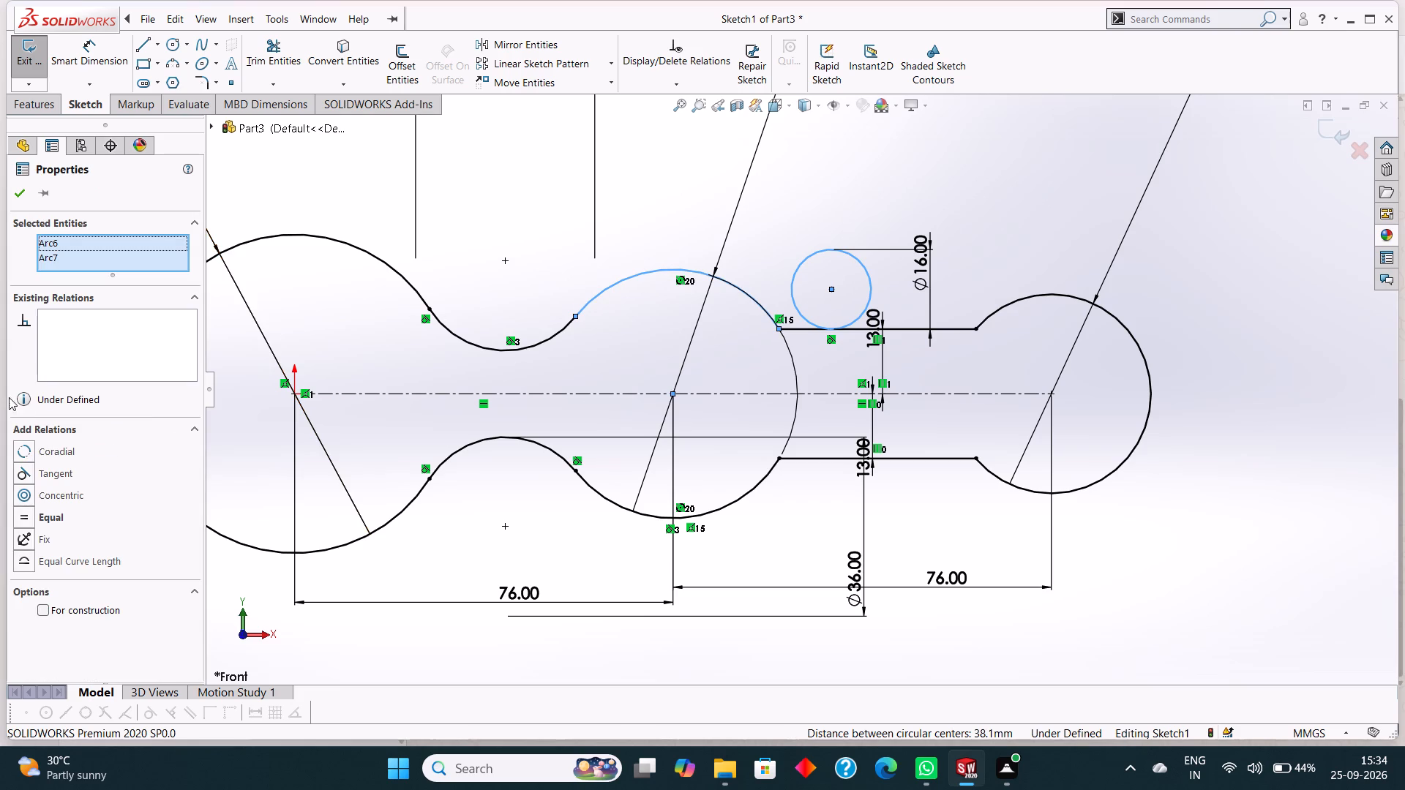
click(56, 472)
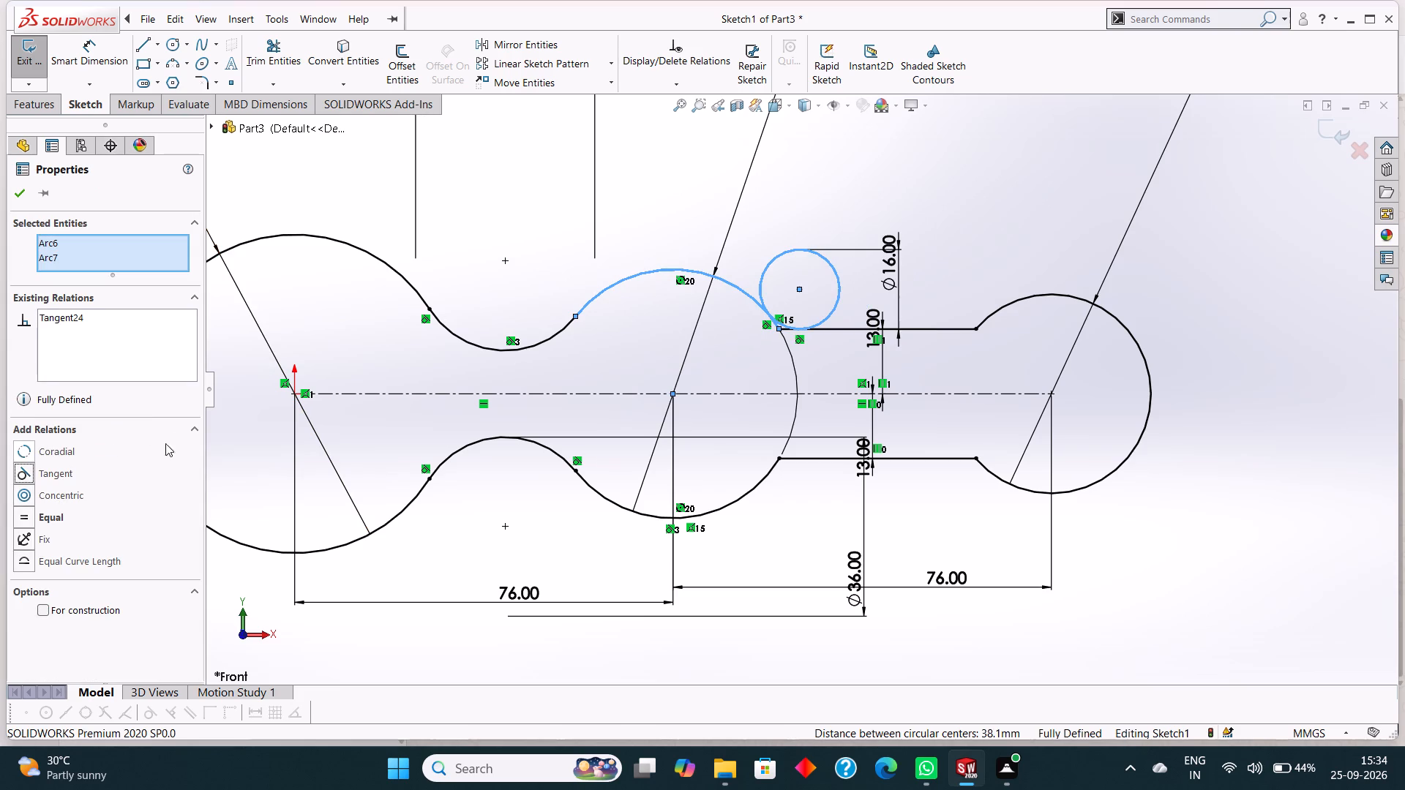
click(23, 192)
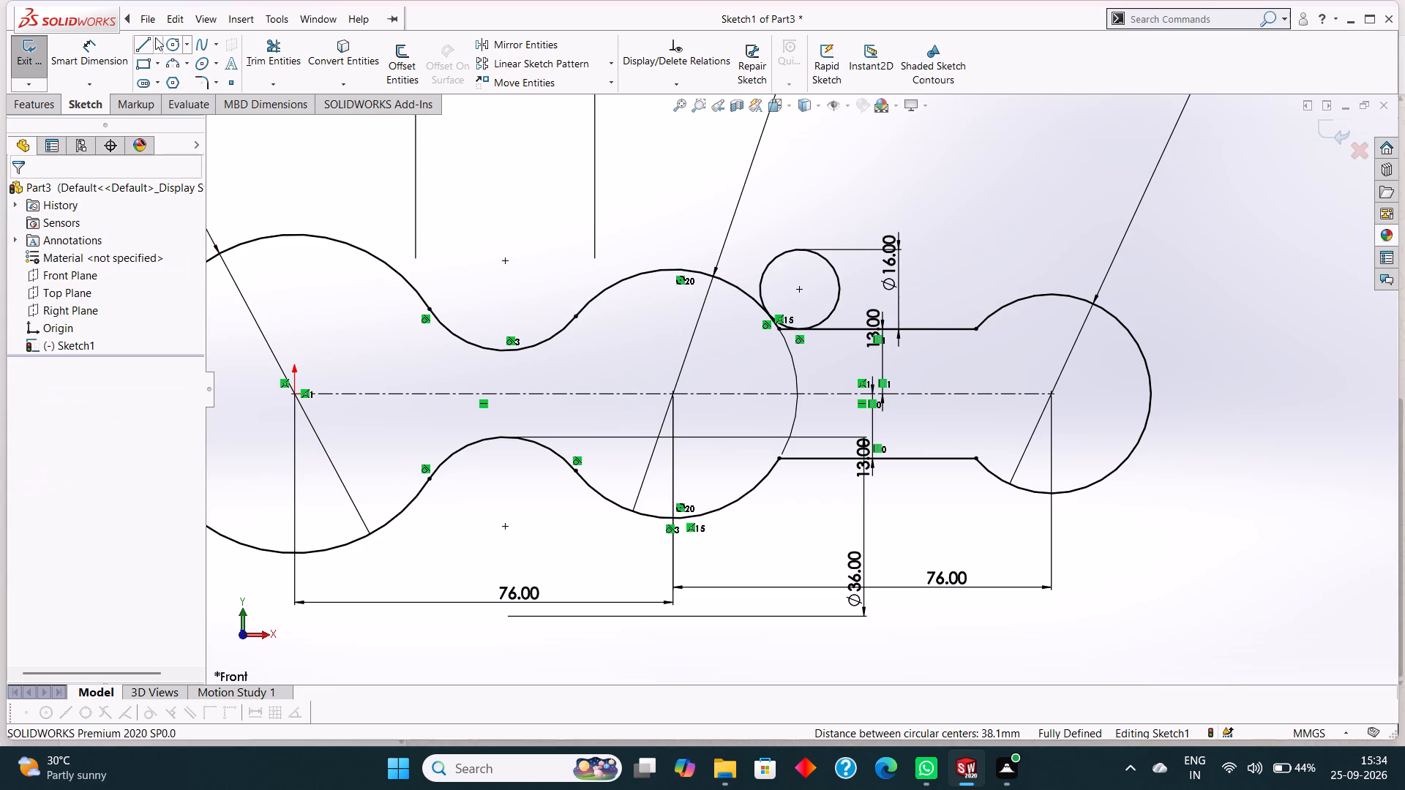
Trim the 16 mm circle, the upper offset line and the middle circle's arc beyond their tangent points, leaving only the rounded corner.
click(285, 37)
scroll(748, 305, down, 3)
scroll(846, 312, down, 2)
scroll(799, 414, down, 3)
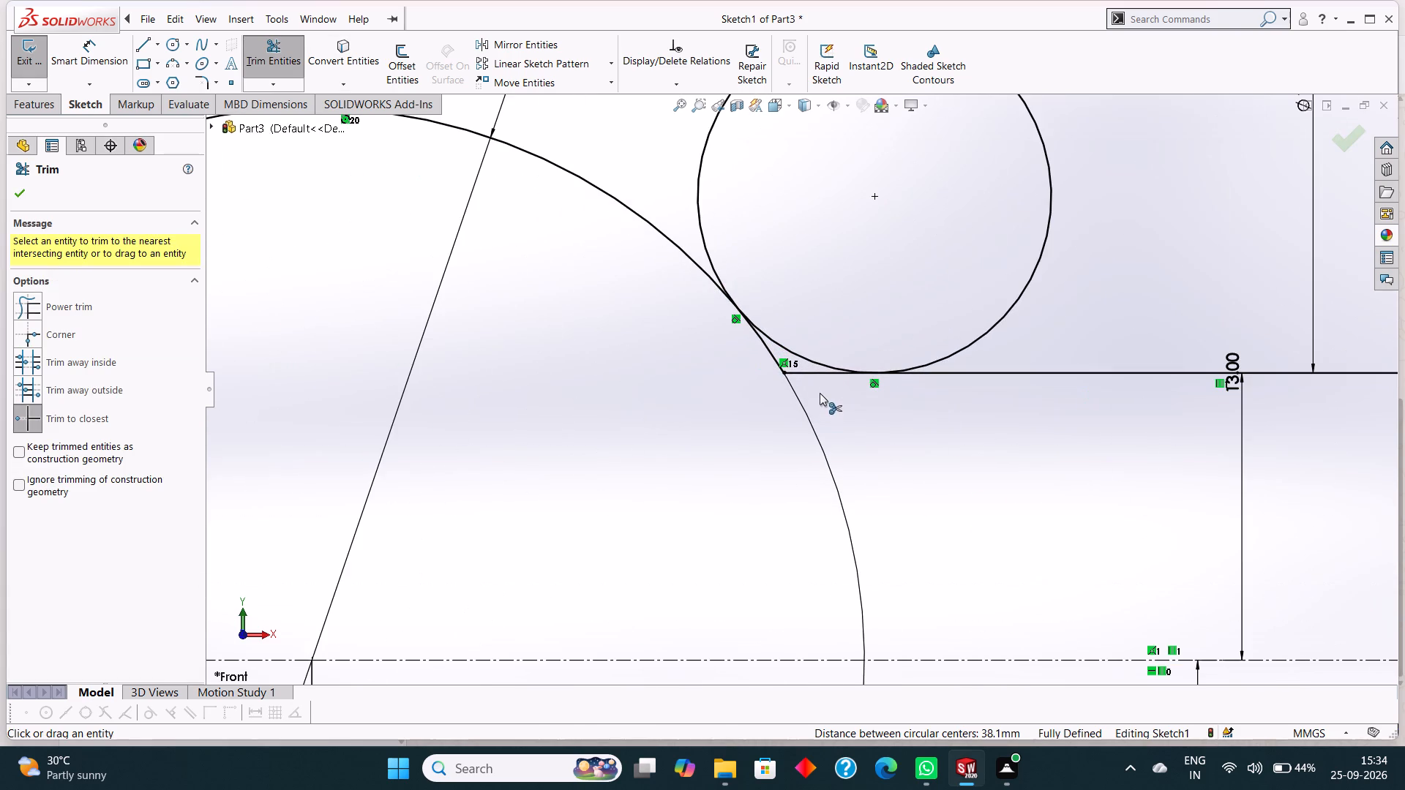
click(1045, 240)
scroll(1045, 240, up, 1)
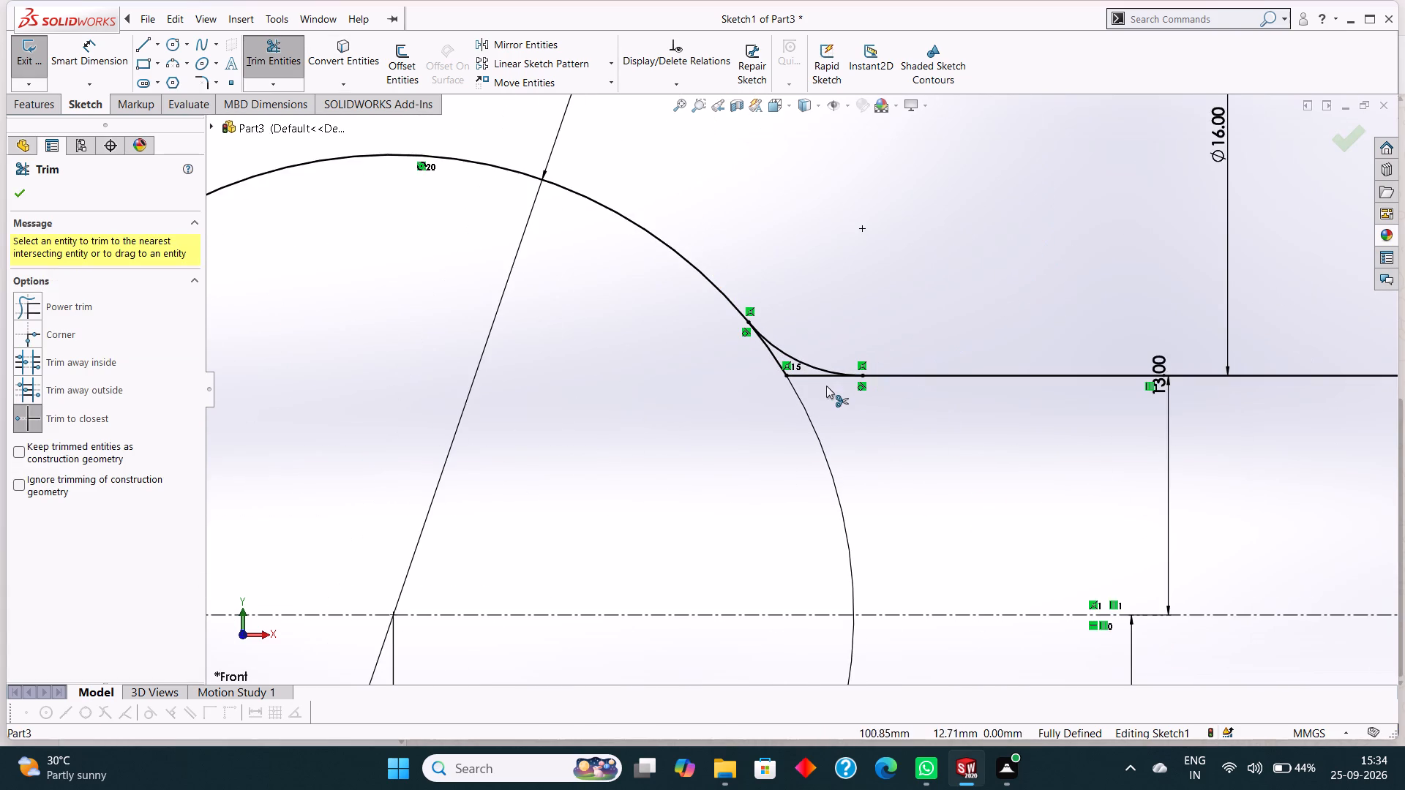
scroll(826, 385, down, 3)
click(807, 372)
scroll(841, 392, up, 6)
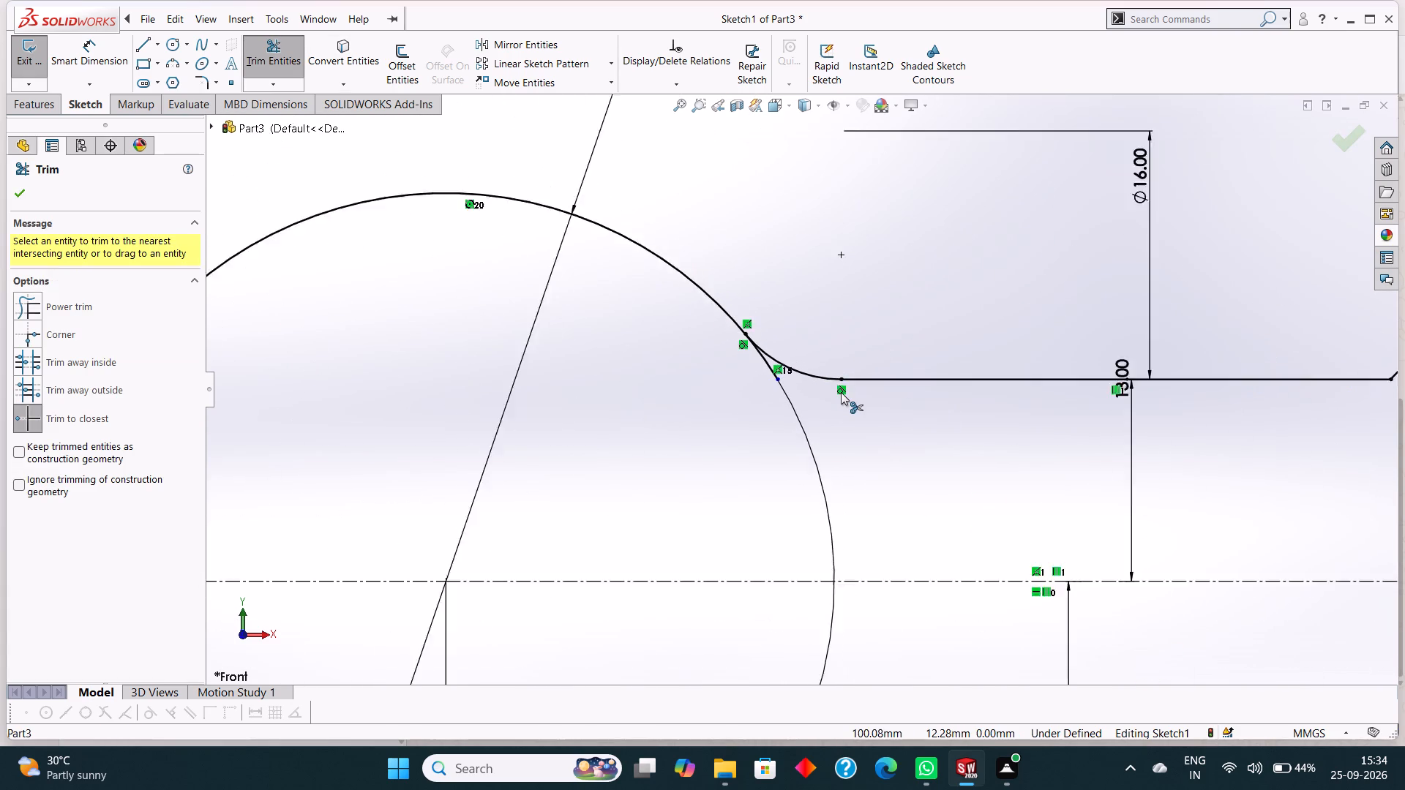
scroll(841, 392, up, 1)
scroll(831, 395, down, 9)
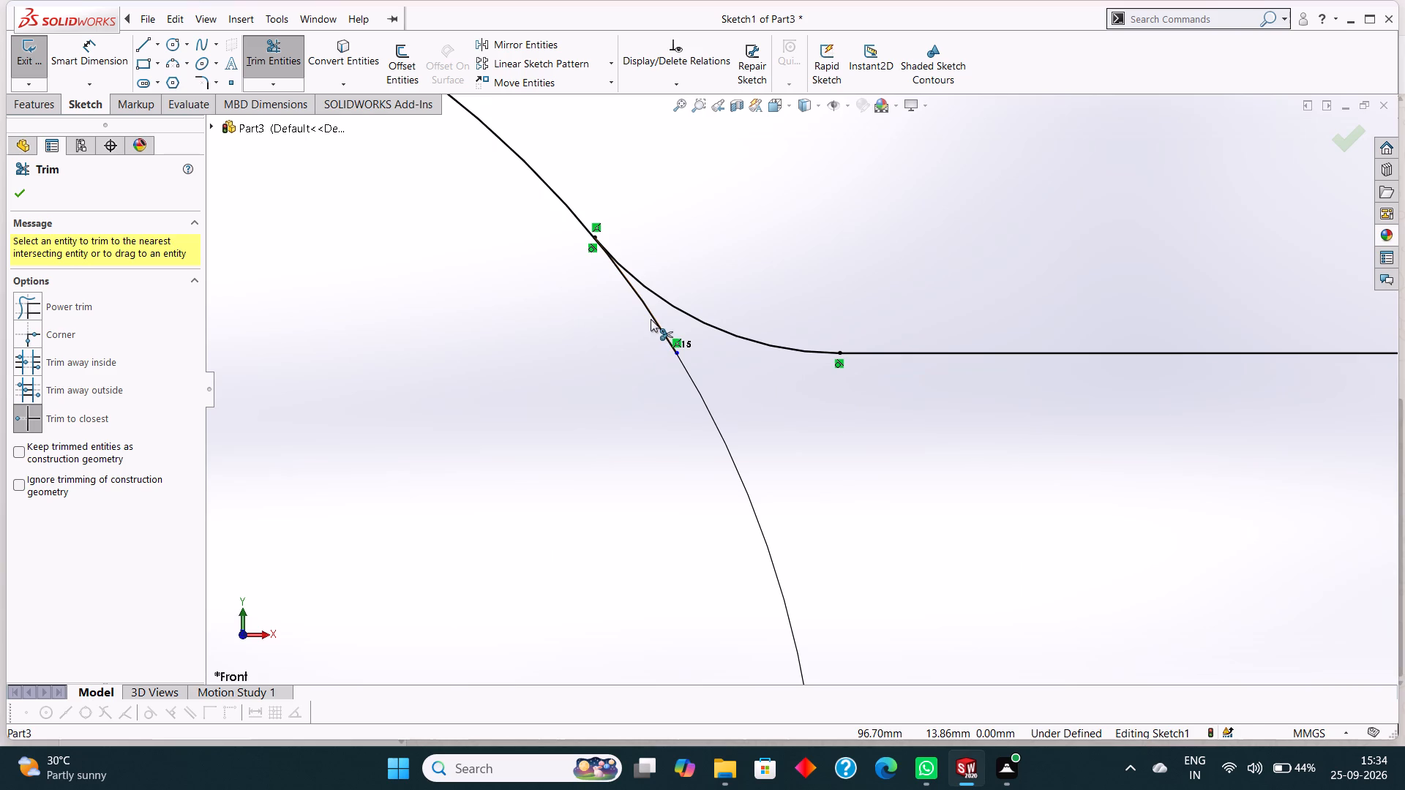
click(654, 315)
scroll(657, 315, up, 5)
scroll(728, 361, up, 5)
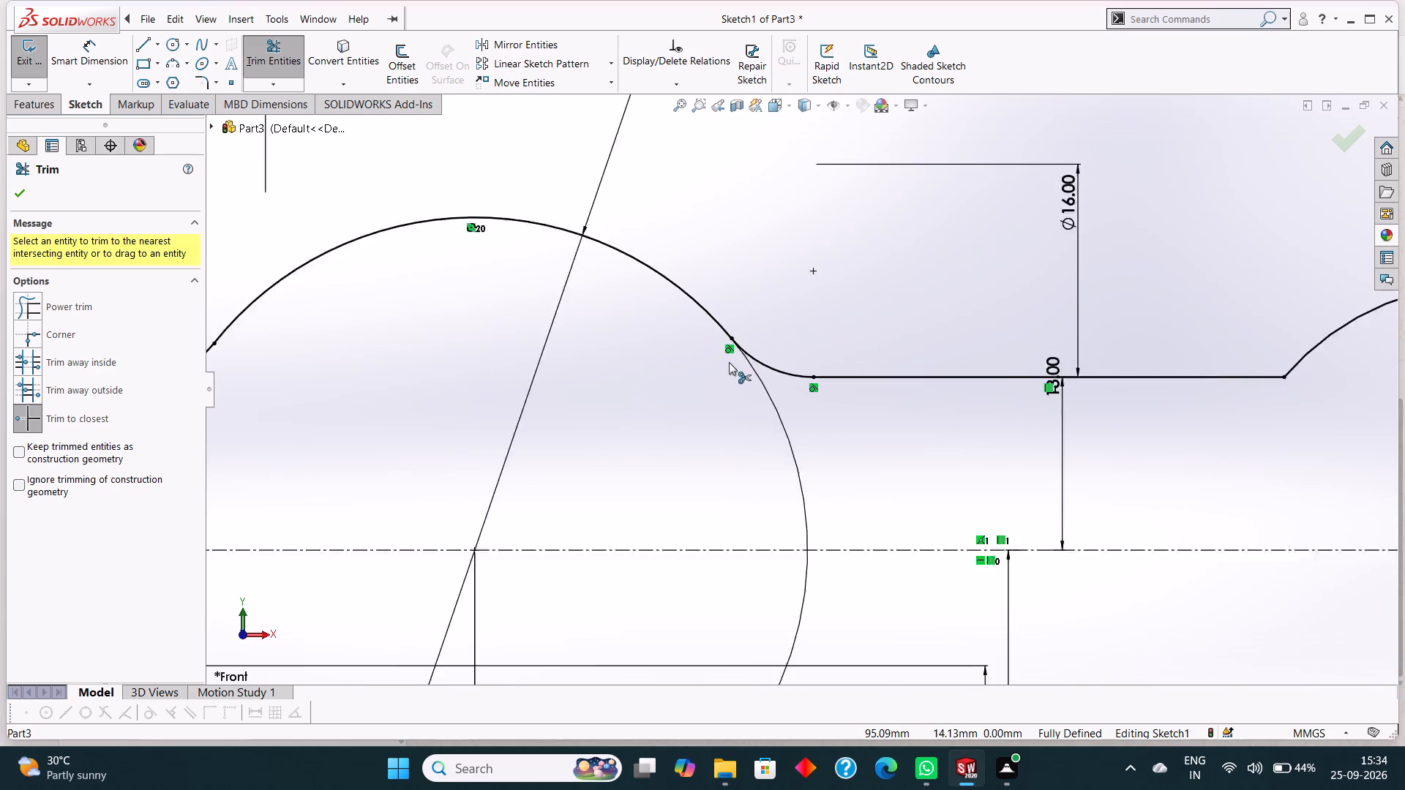
scroll(766, 375, up, 7)
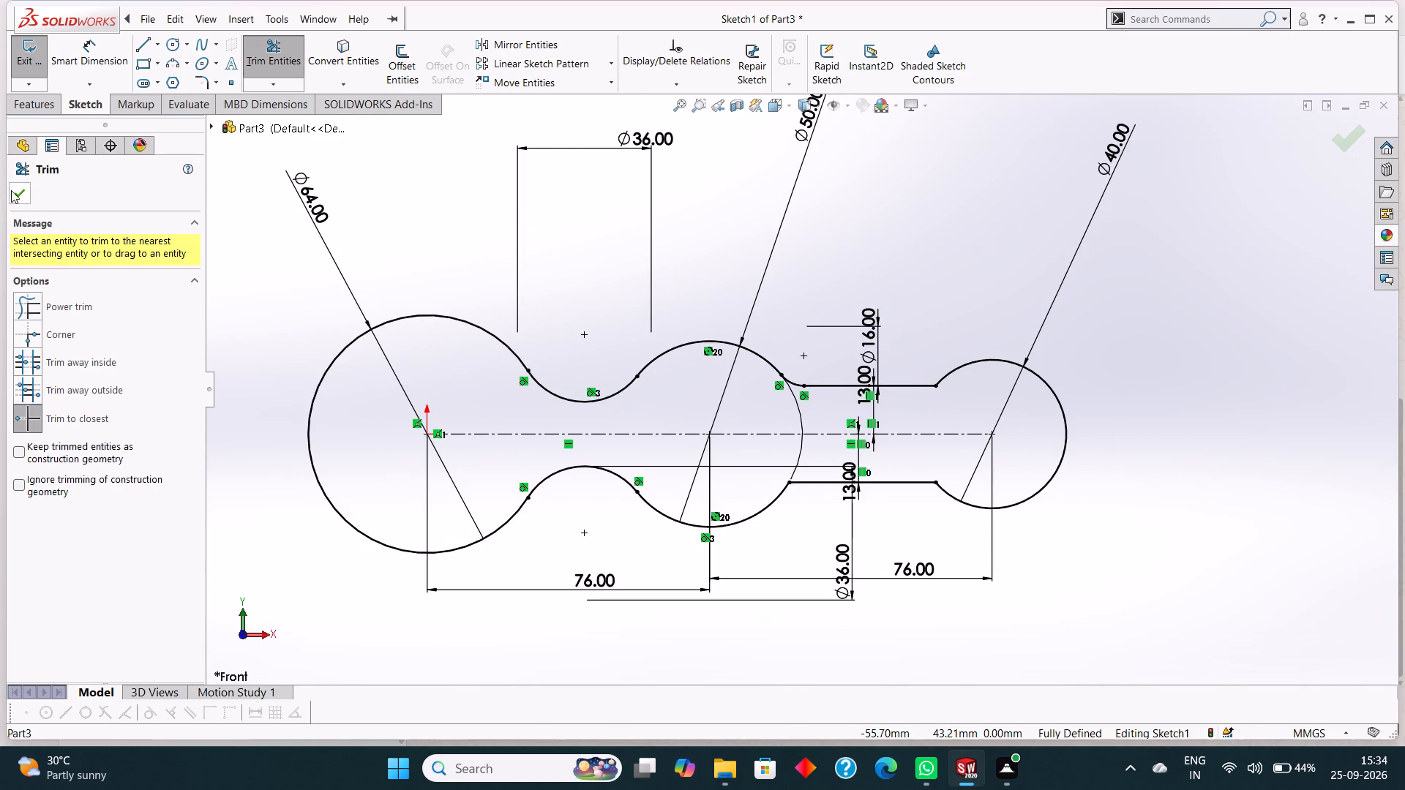
click(20, 197)
Draw a circle of about 7.1 mm radius below the lower offset line, near its junction with the middle circle.
scroll(833, 419, down, 2)
scroll(834, 418, up, 2)
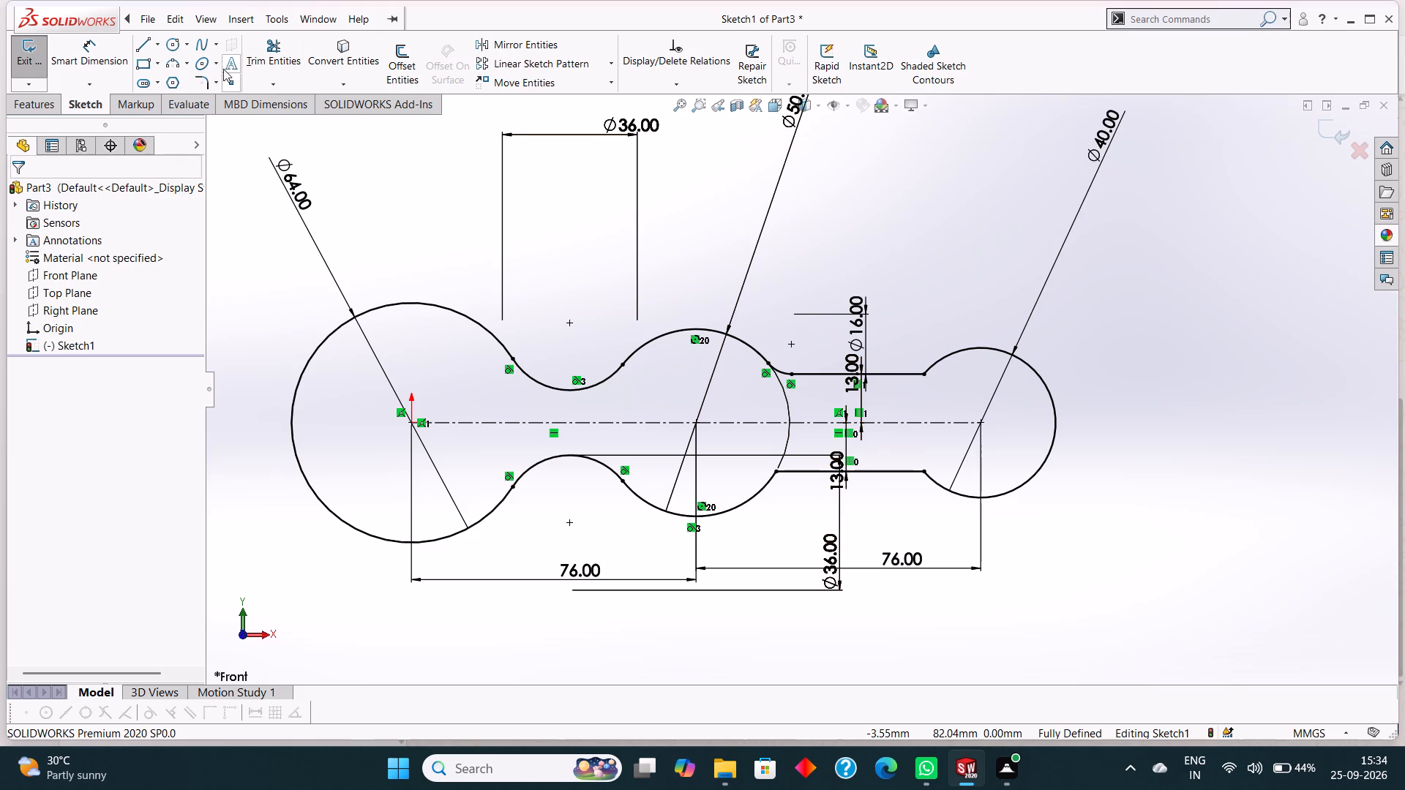
click(170, 43)
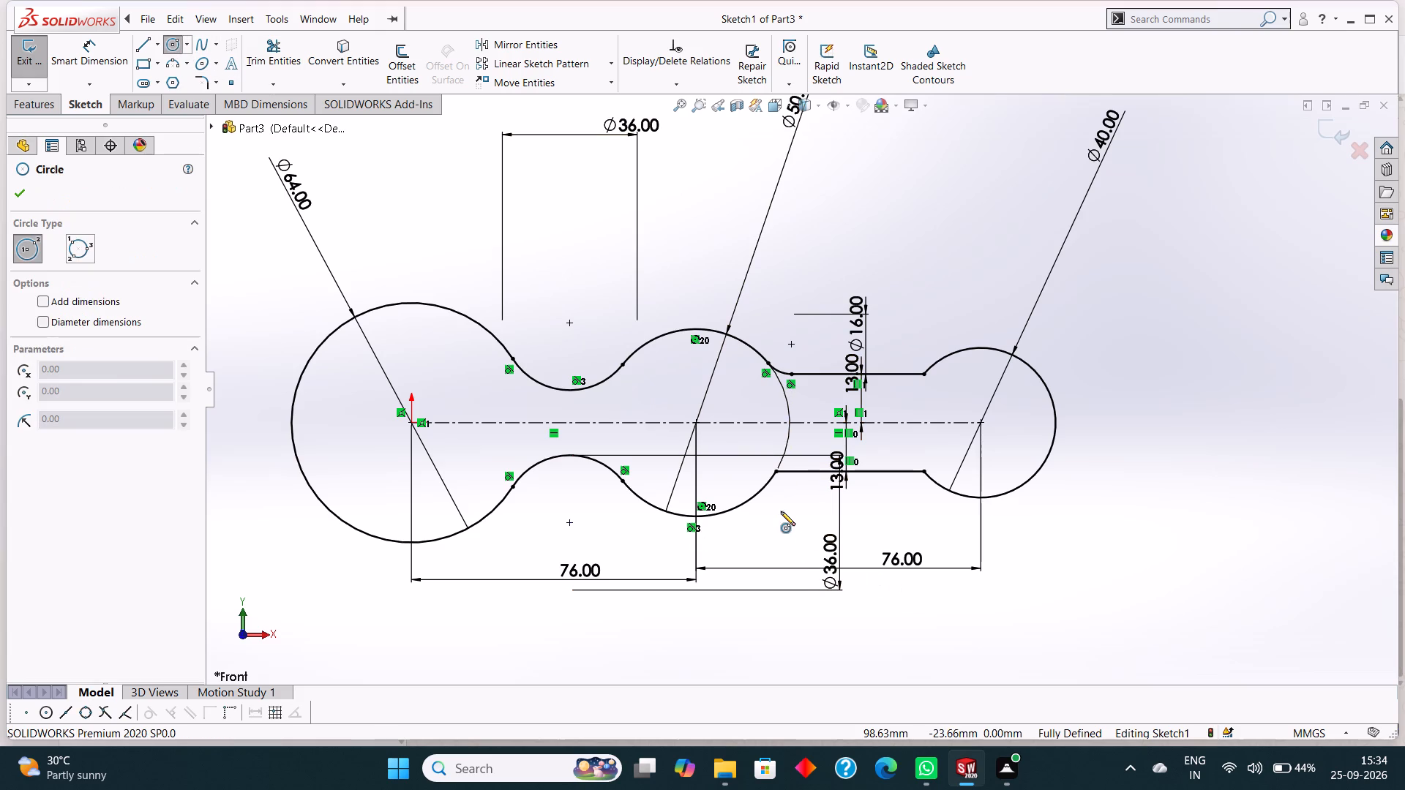
scroll(781, 511, down, 2)
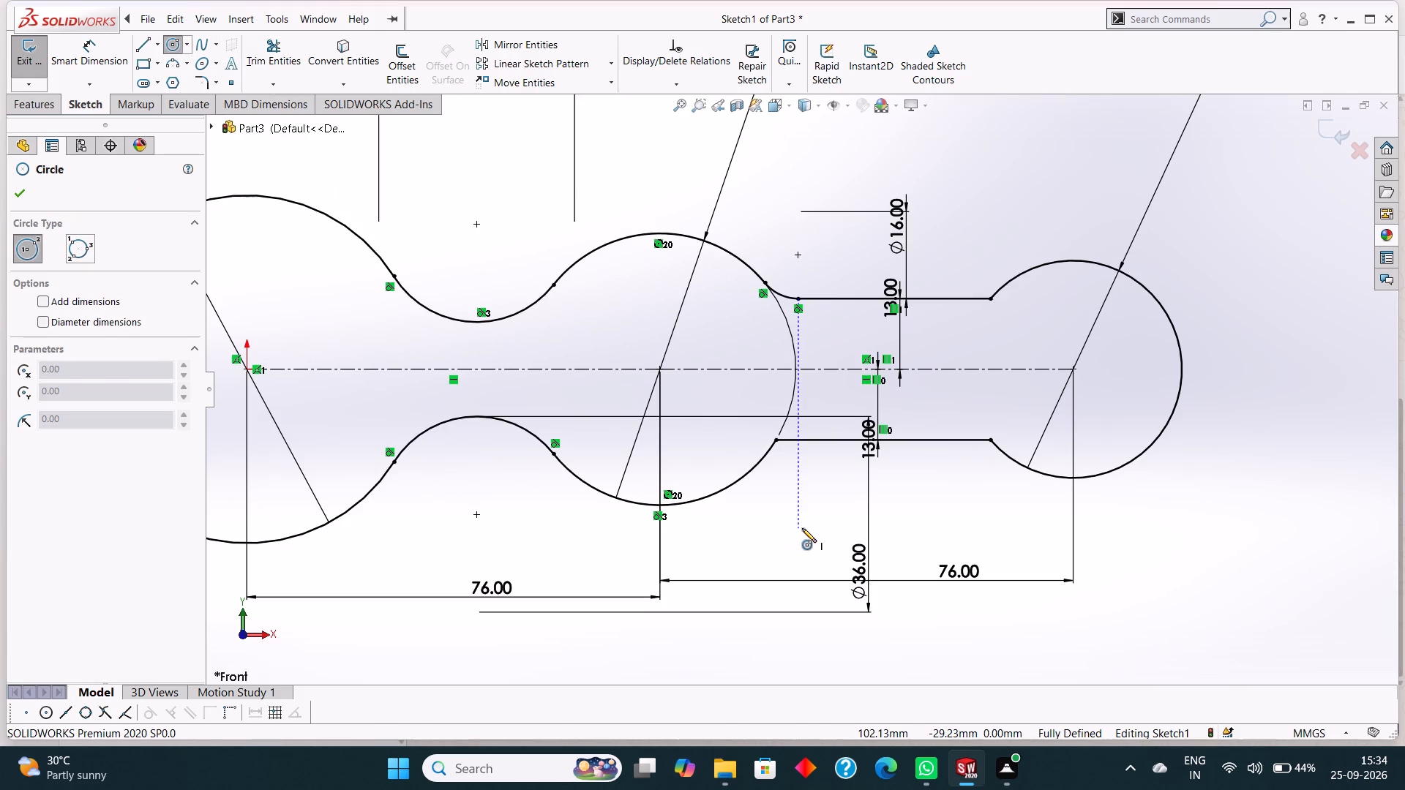
click(802, 528)
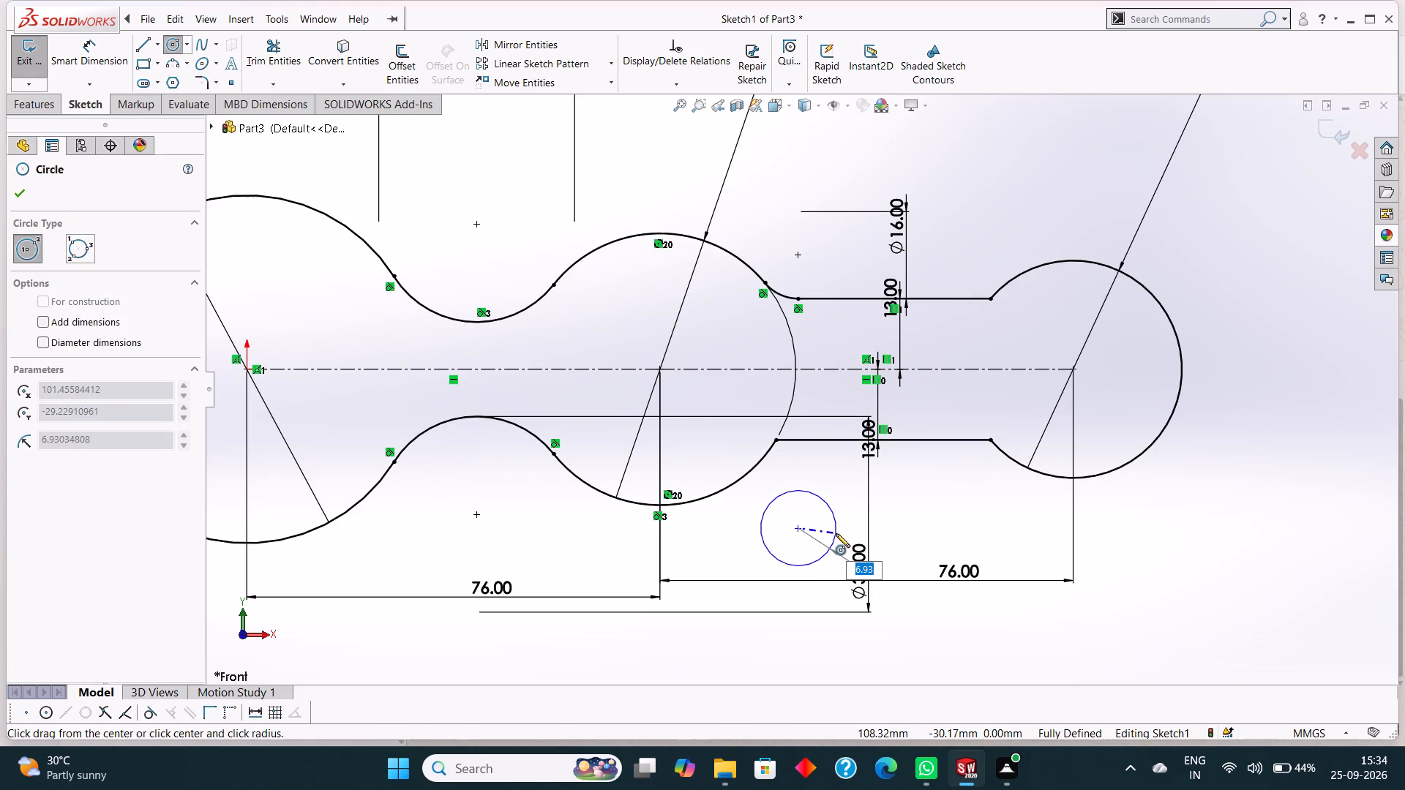
text(18)
key(Return)
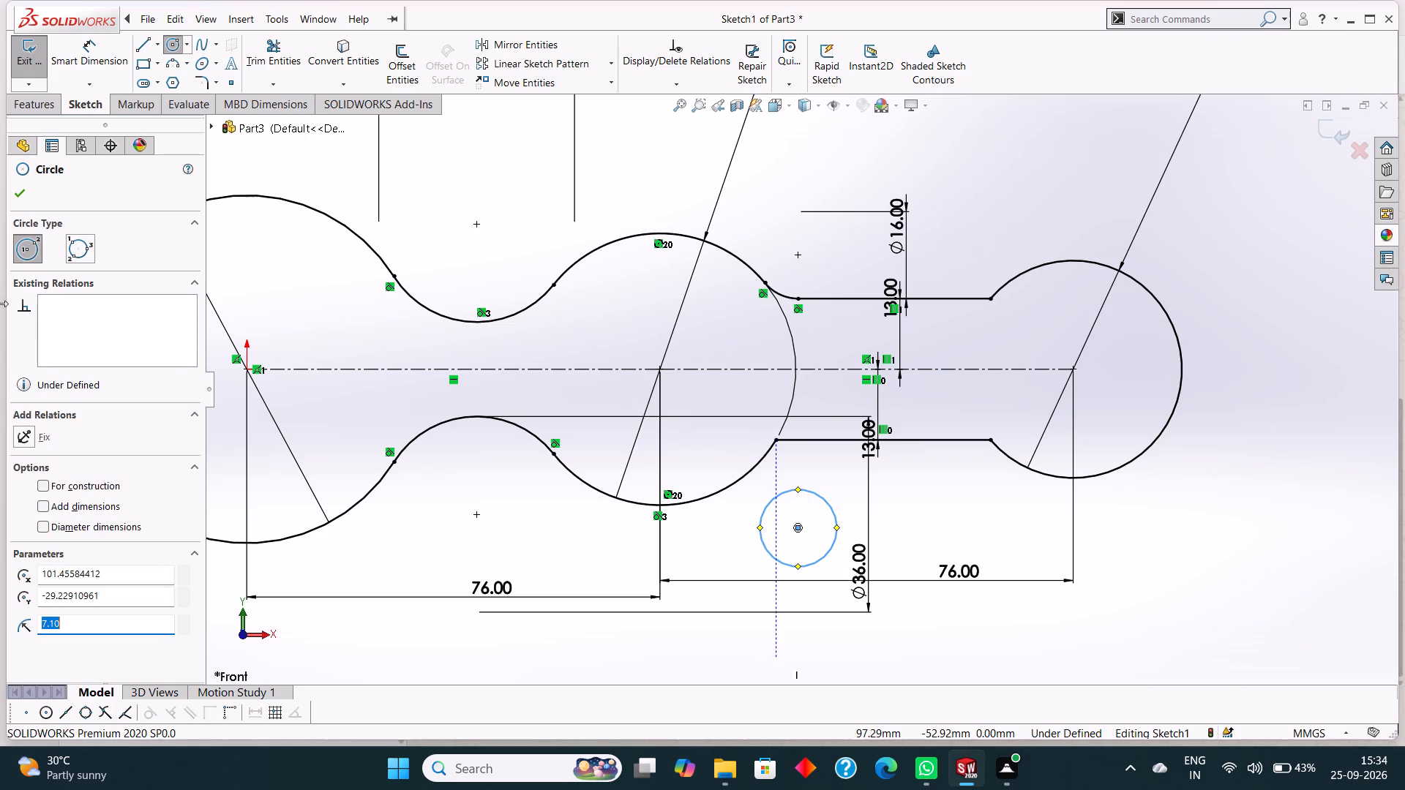
click(15, 187)
Dimension the diameter of the circle below the lower offset line as 36 mm.
click(94, 53)
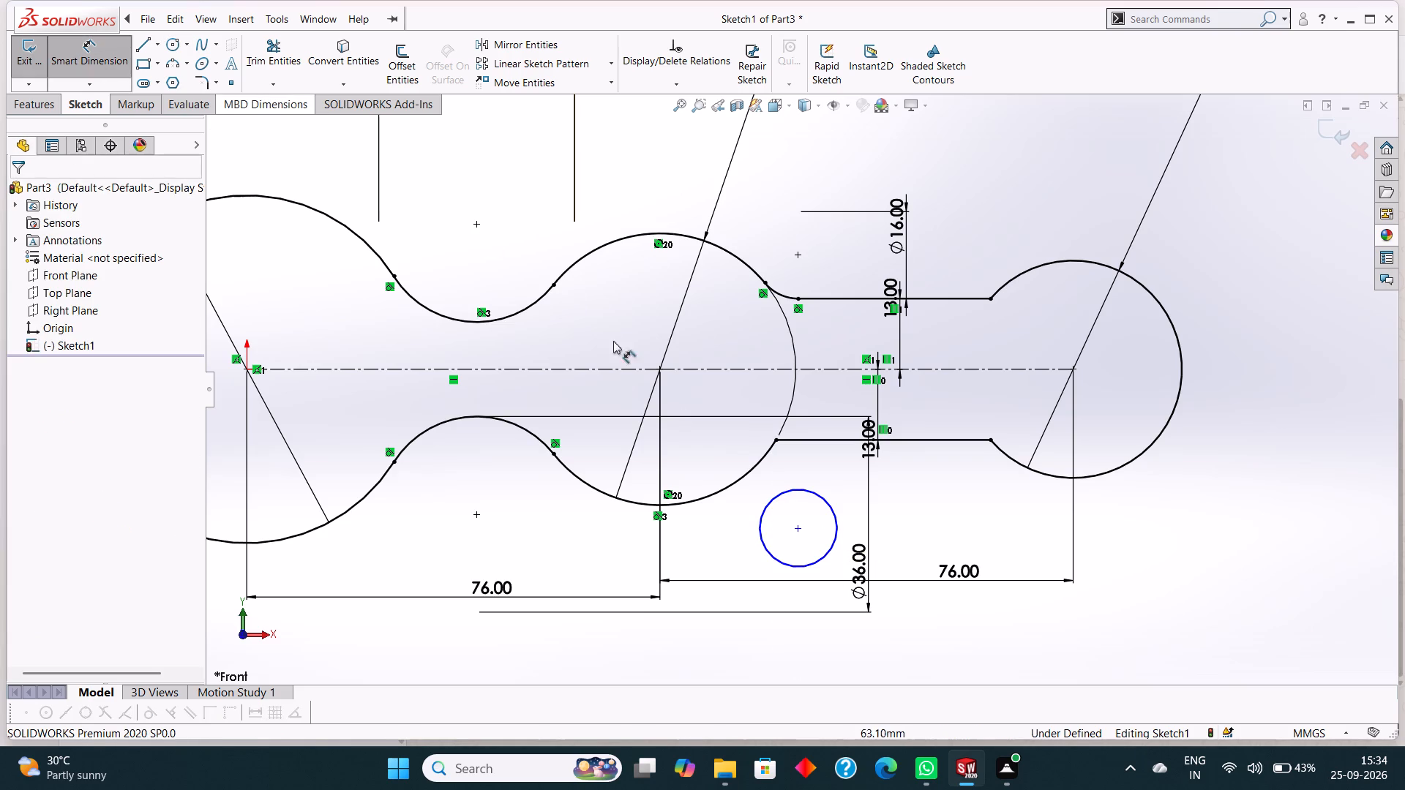
click(822, 502)
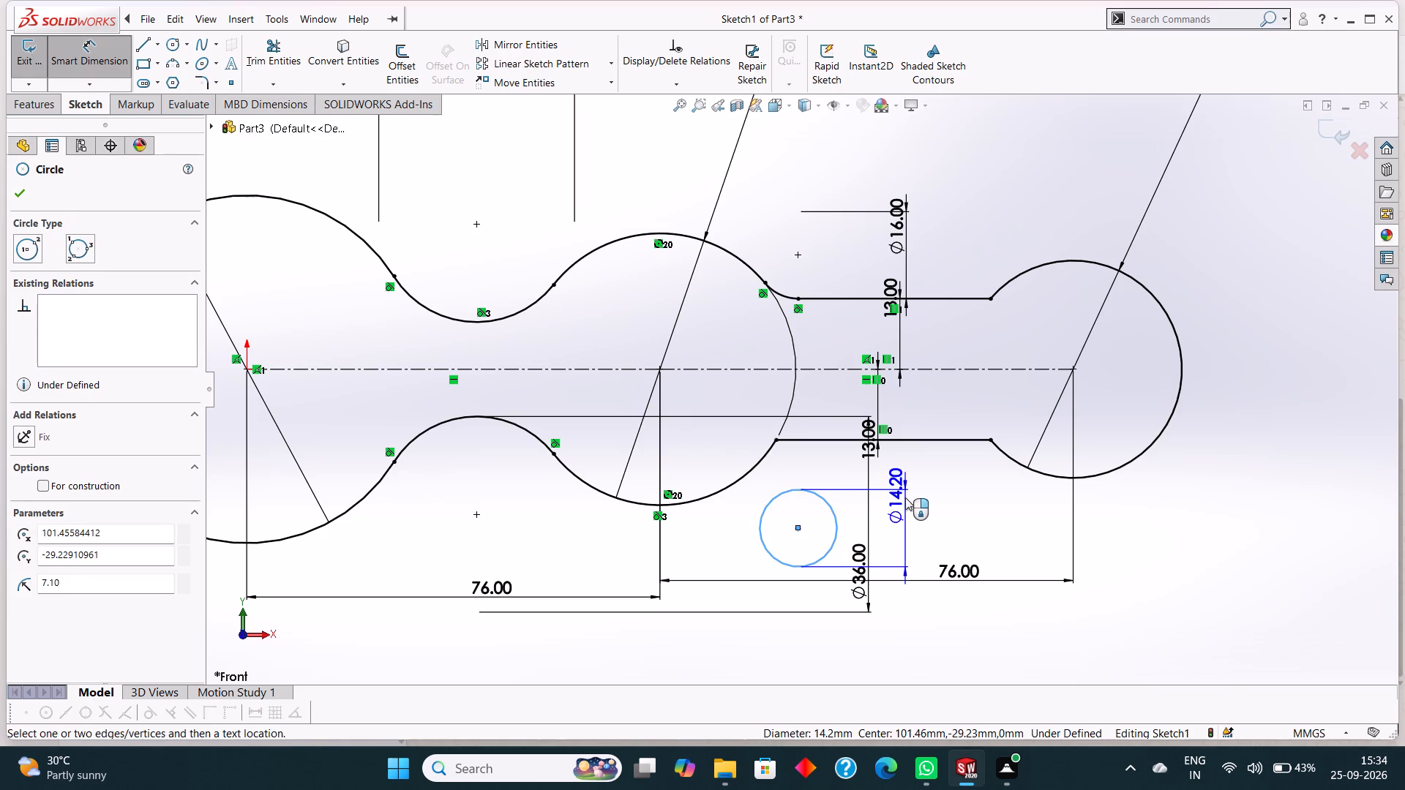
click(905, 497)
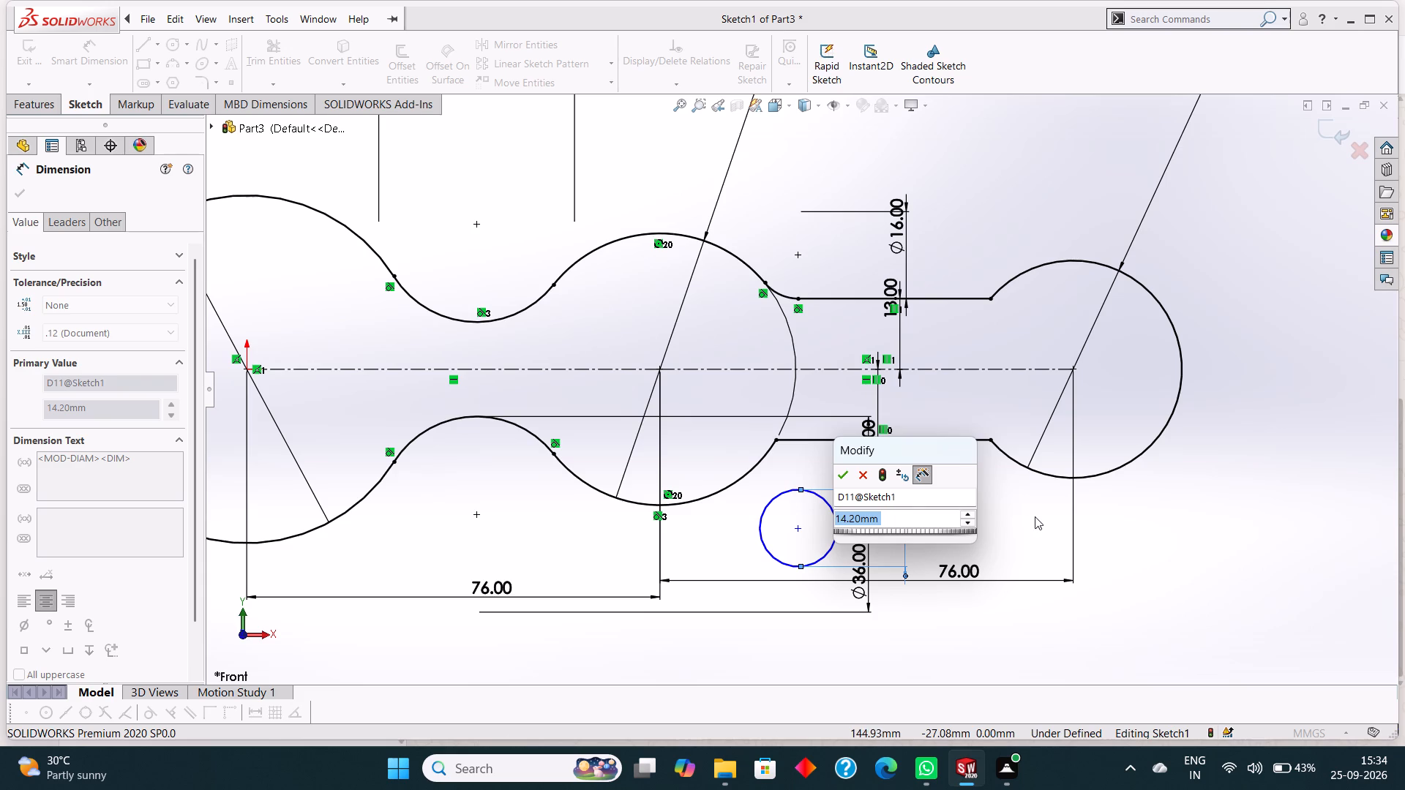
text(36)
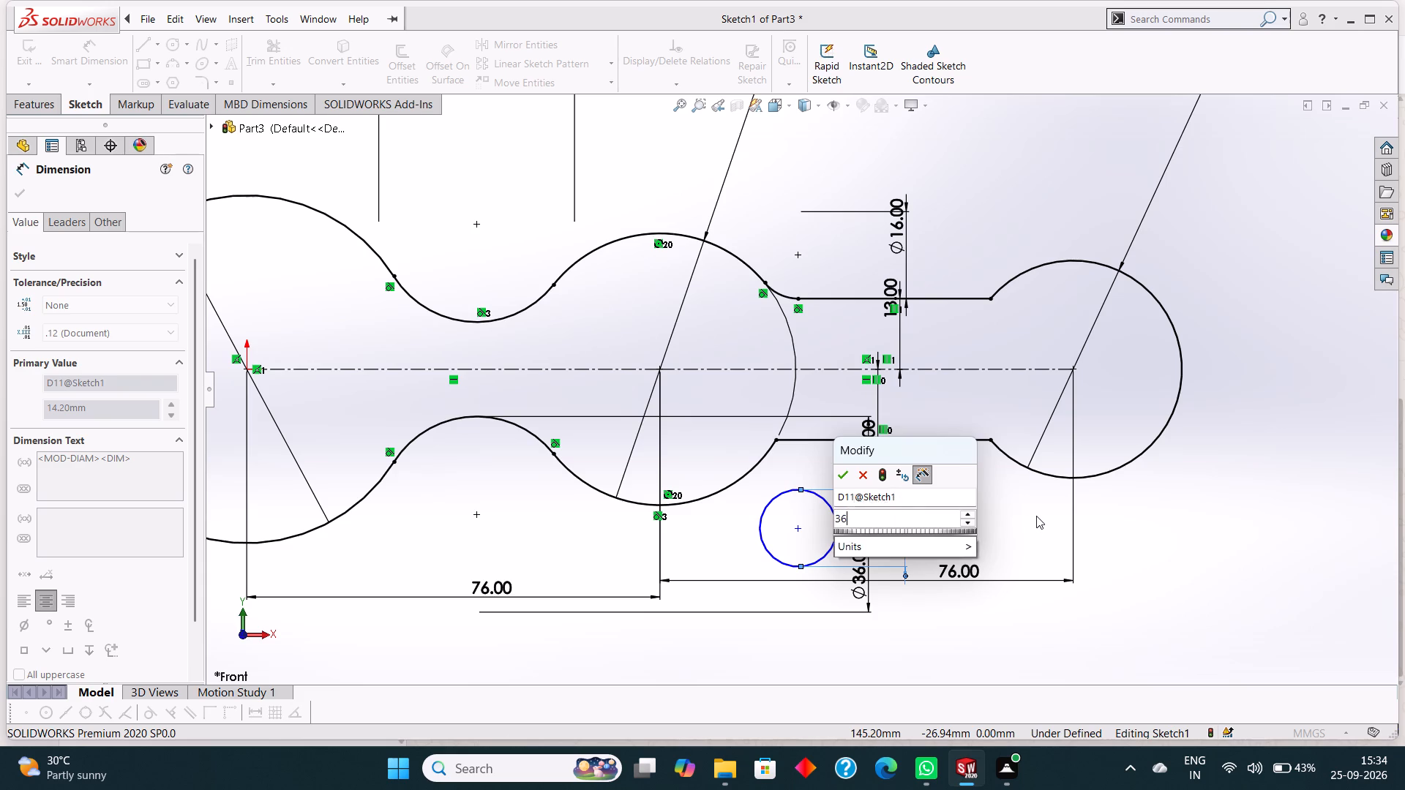
key(Return)
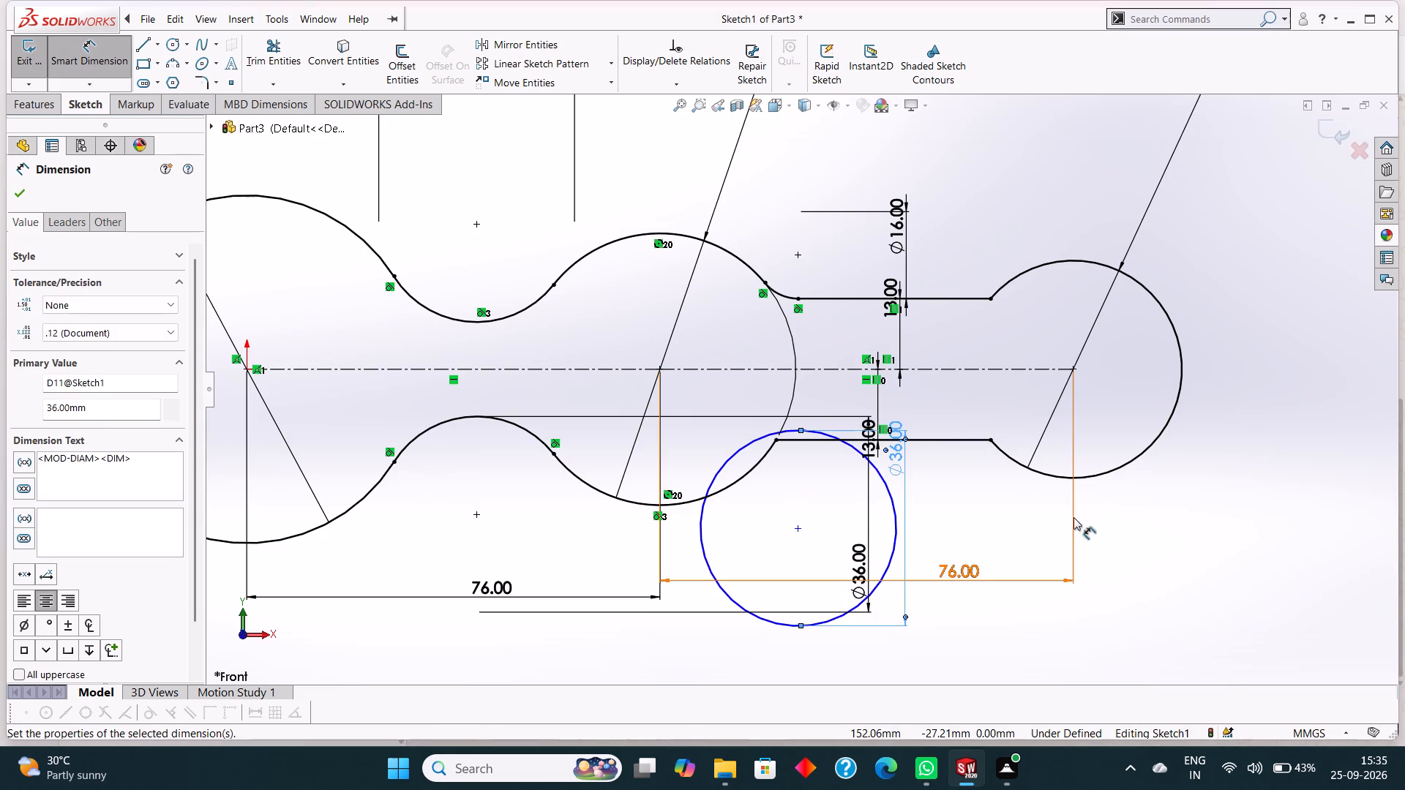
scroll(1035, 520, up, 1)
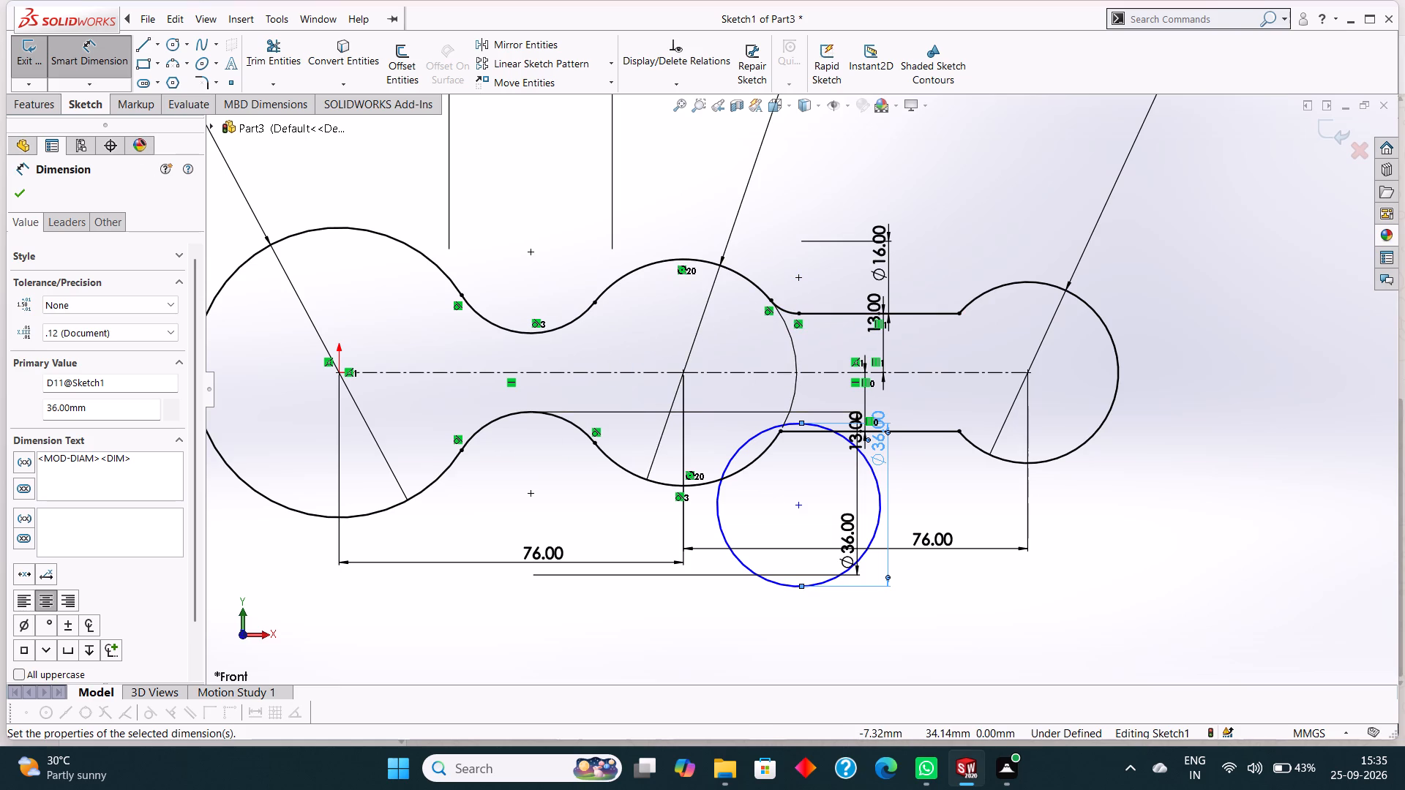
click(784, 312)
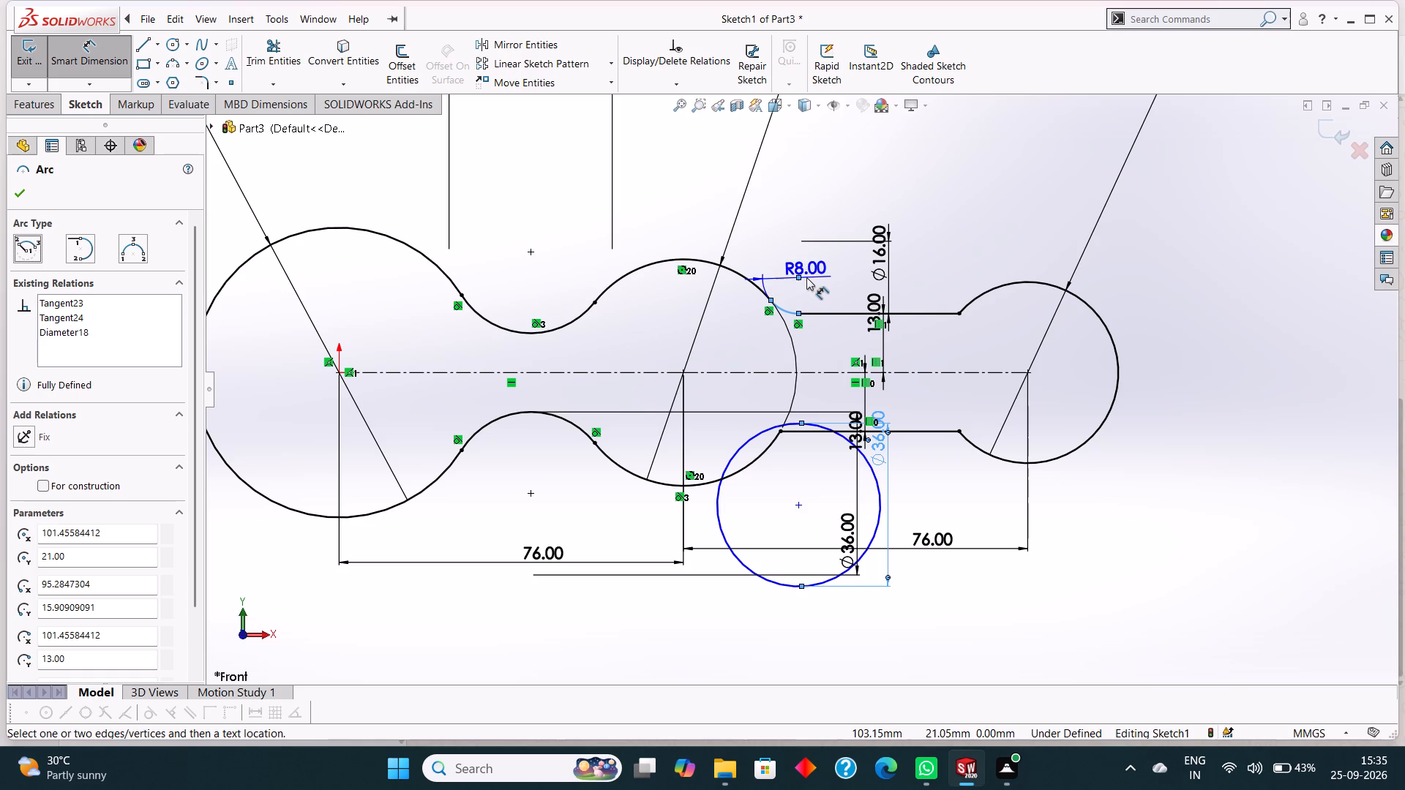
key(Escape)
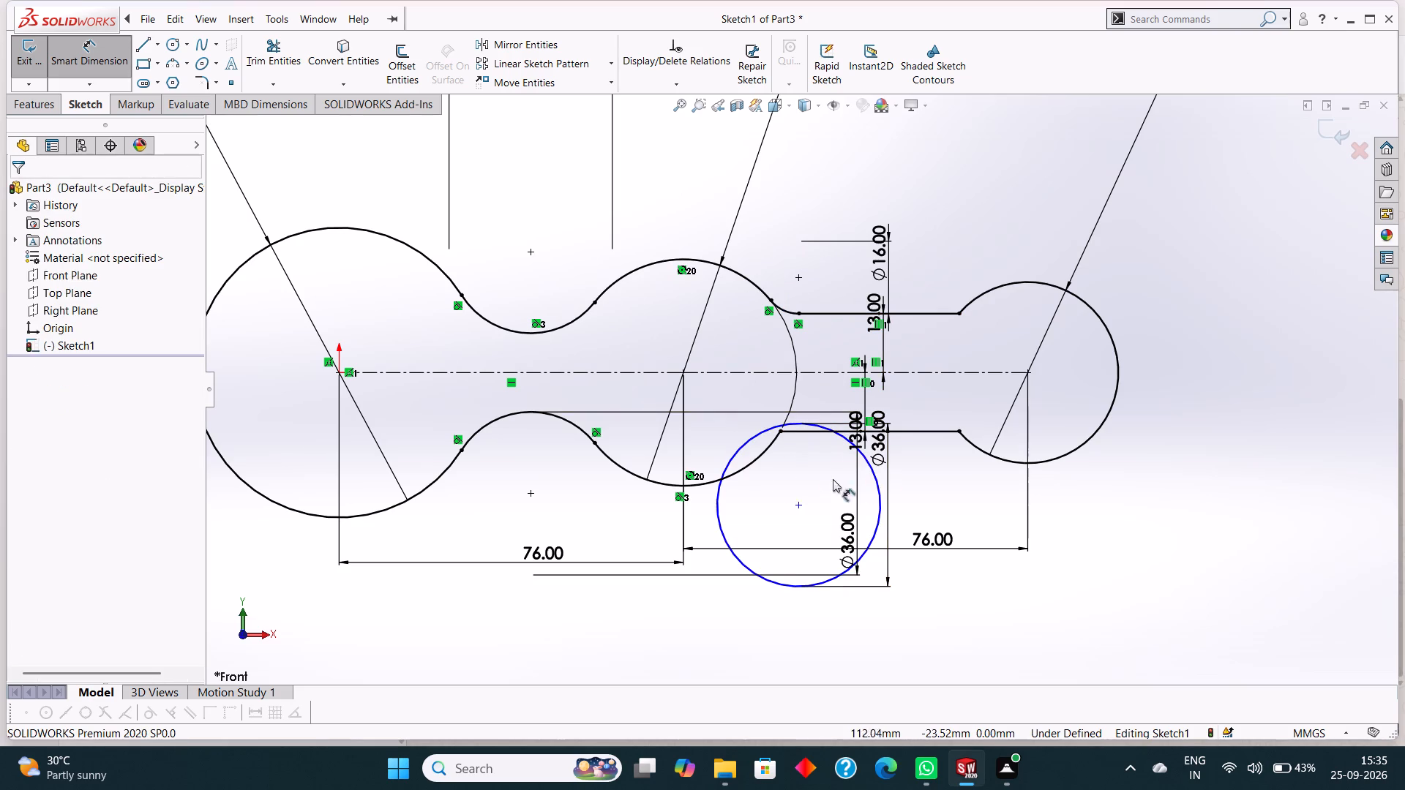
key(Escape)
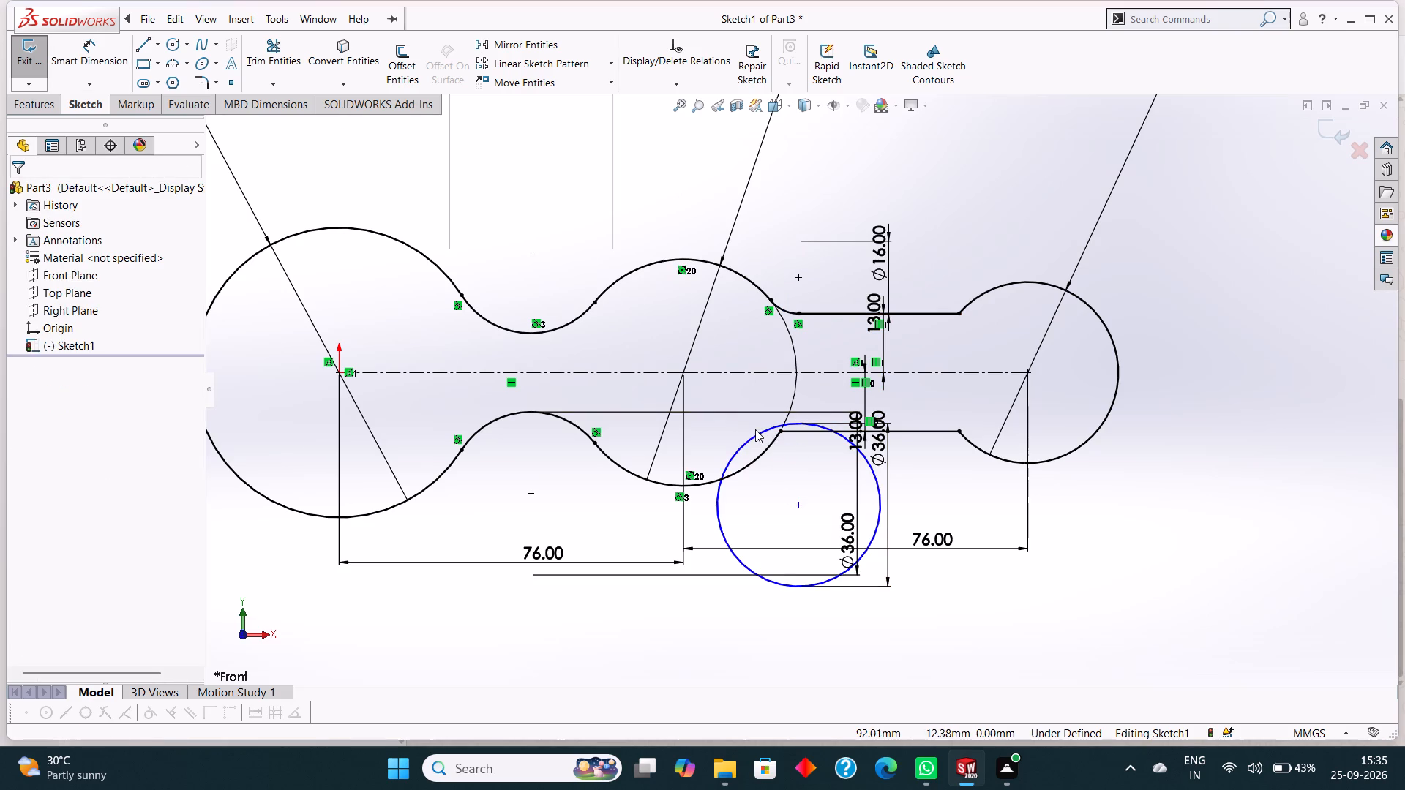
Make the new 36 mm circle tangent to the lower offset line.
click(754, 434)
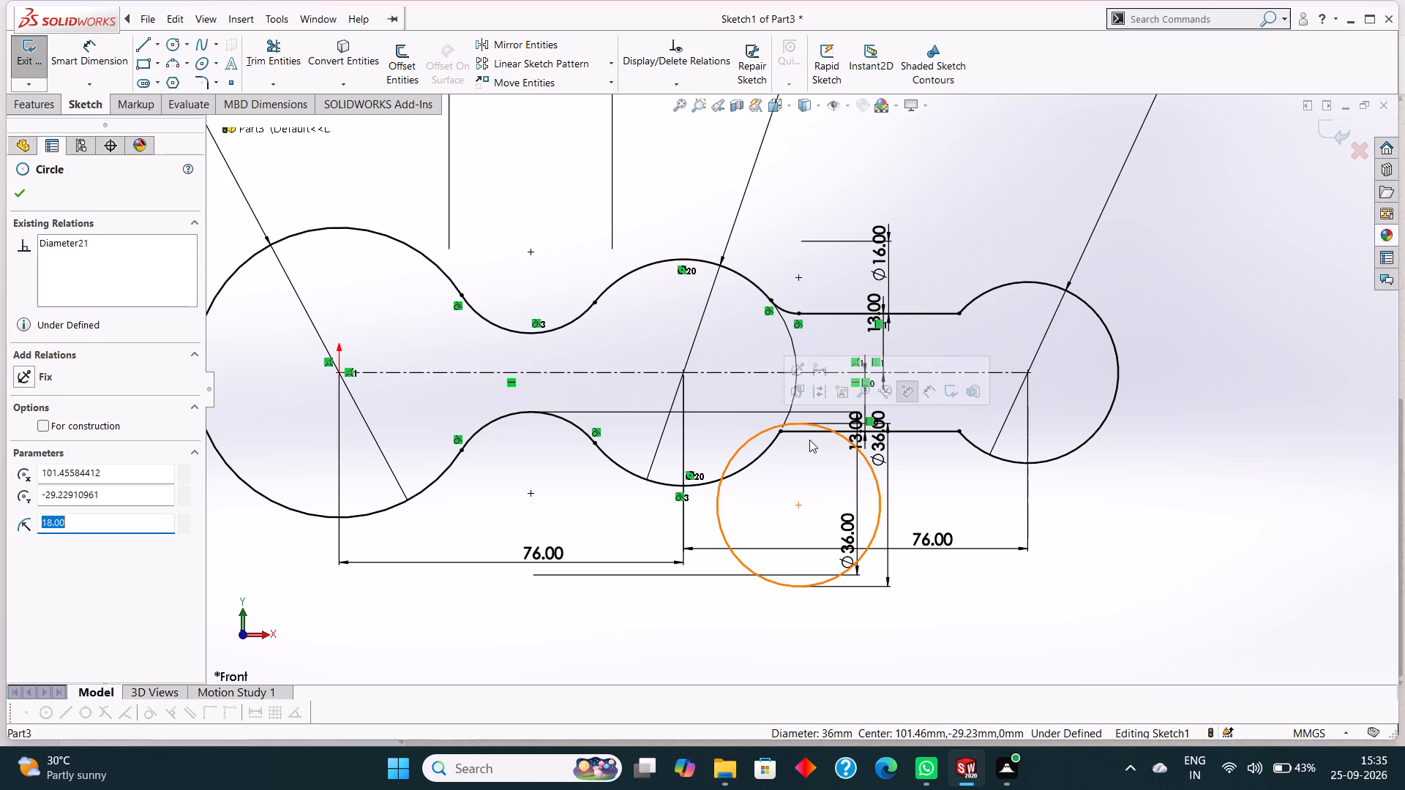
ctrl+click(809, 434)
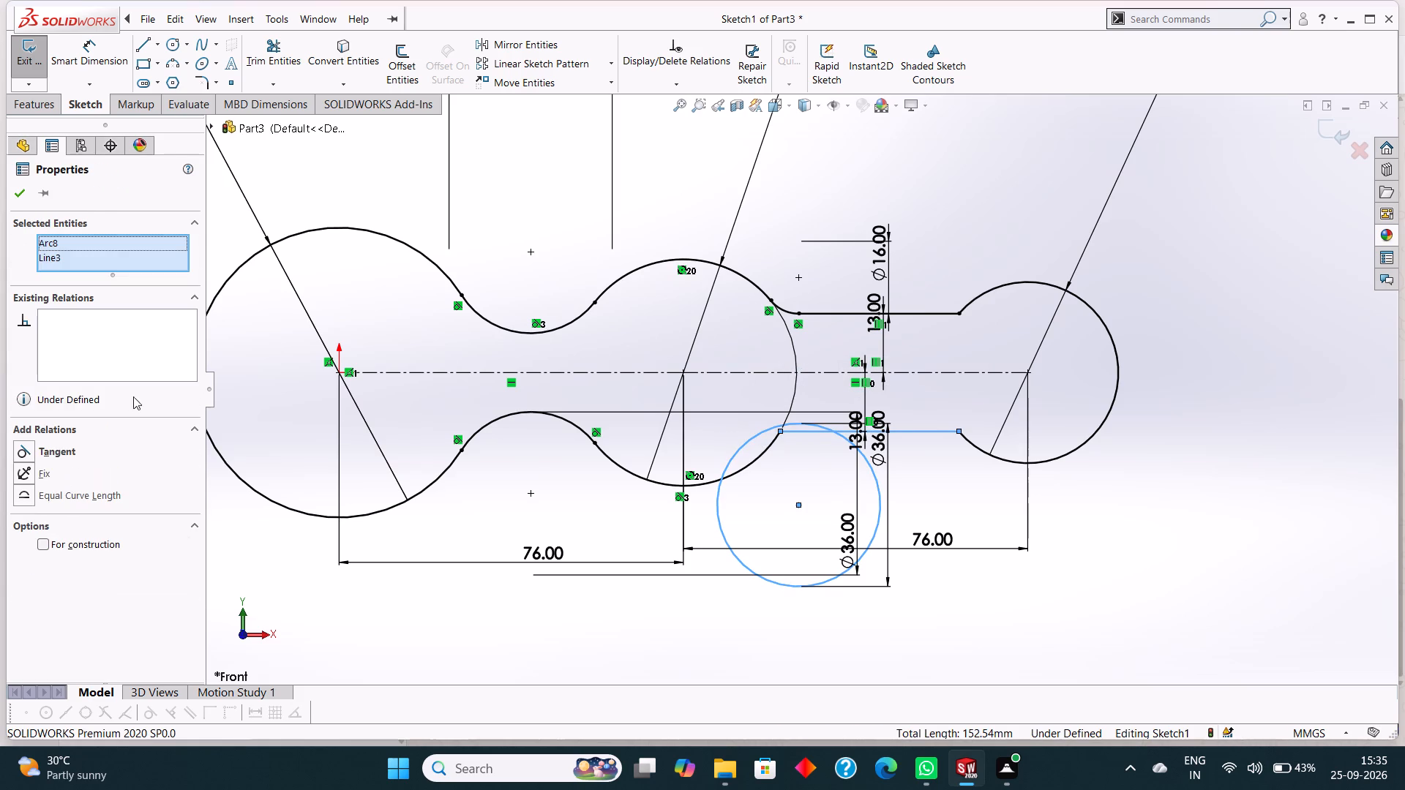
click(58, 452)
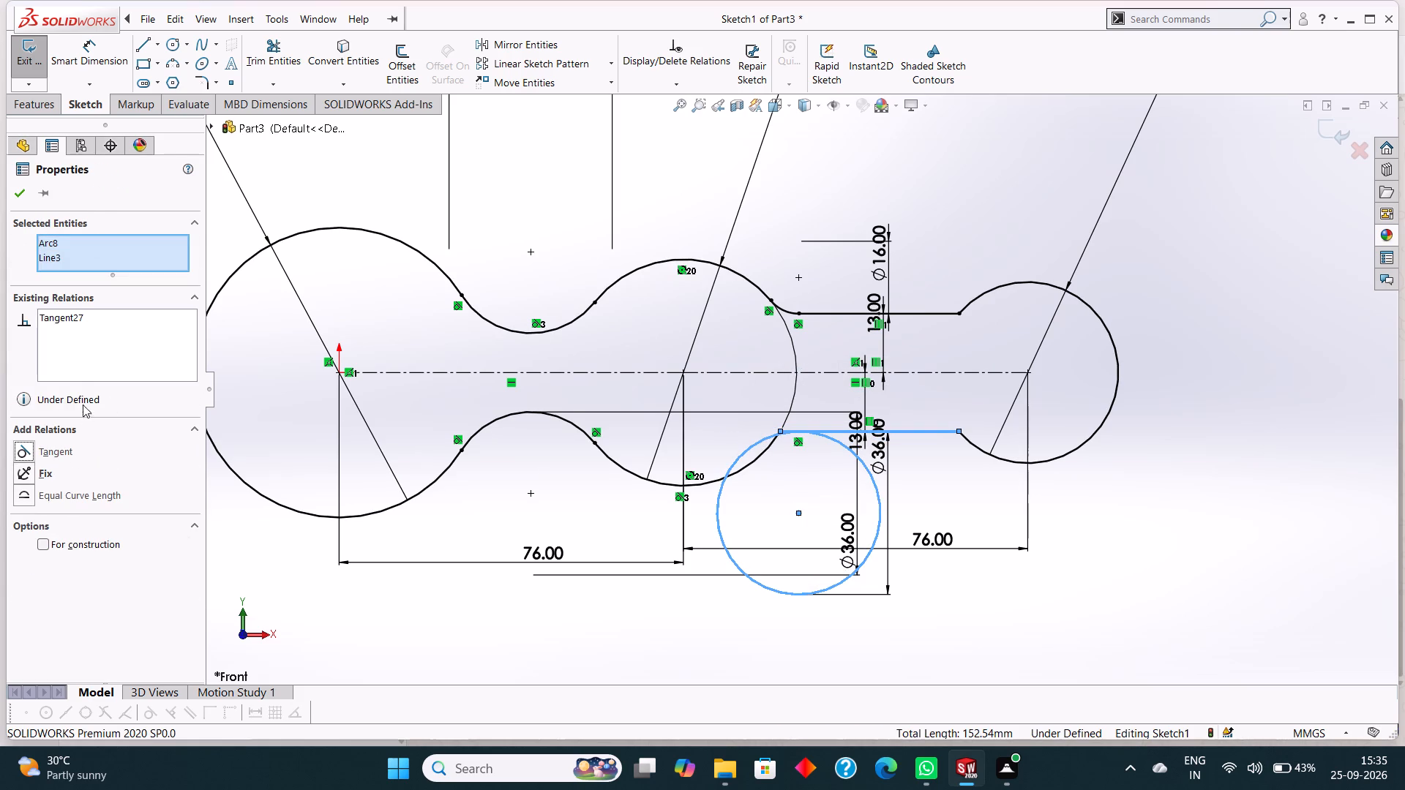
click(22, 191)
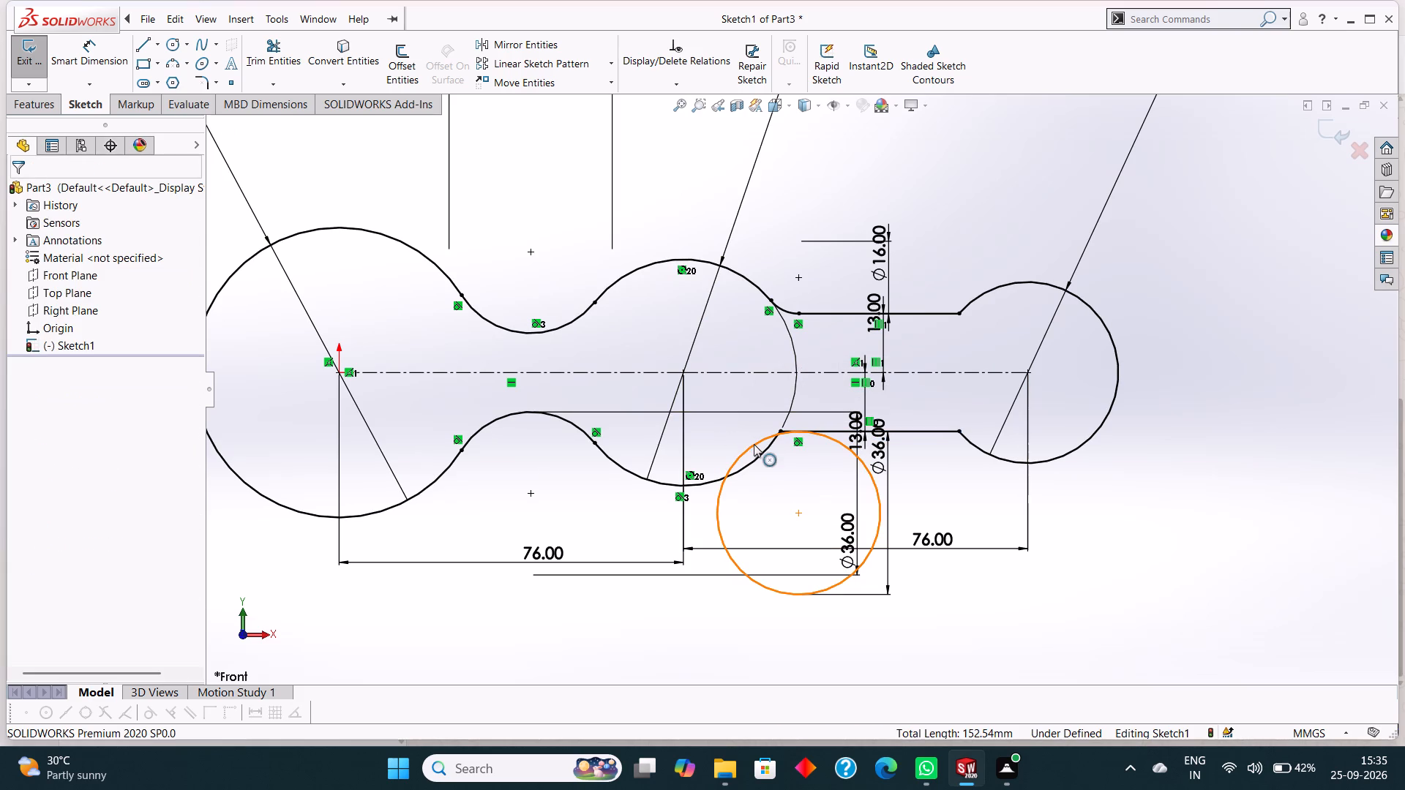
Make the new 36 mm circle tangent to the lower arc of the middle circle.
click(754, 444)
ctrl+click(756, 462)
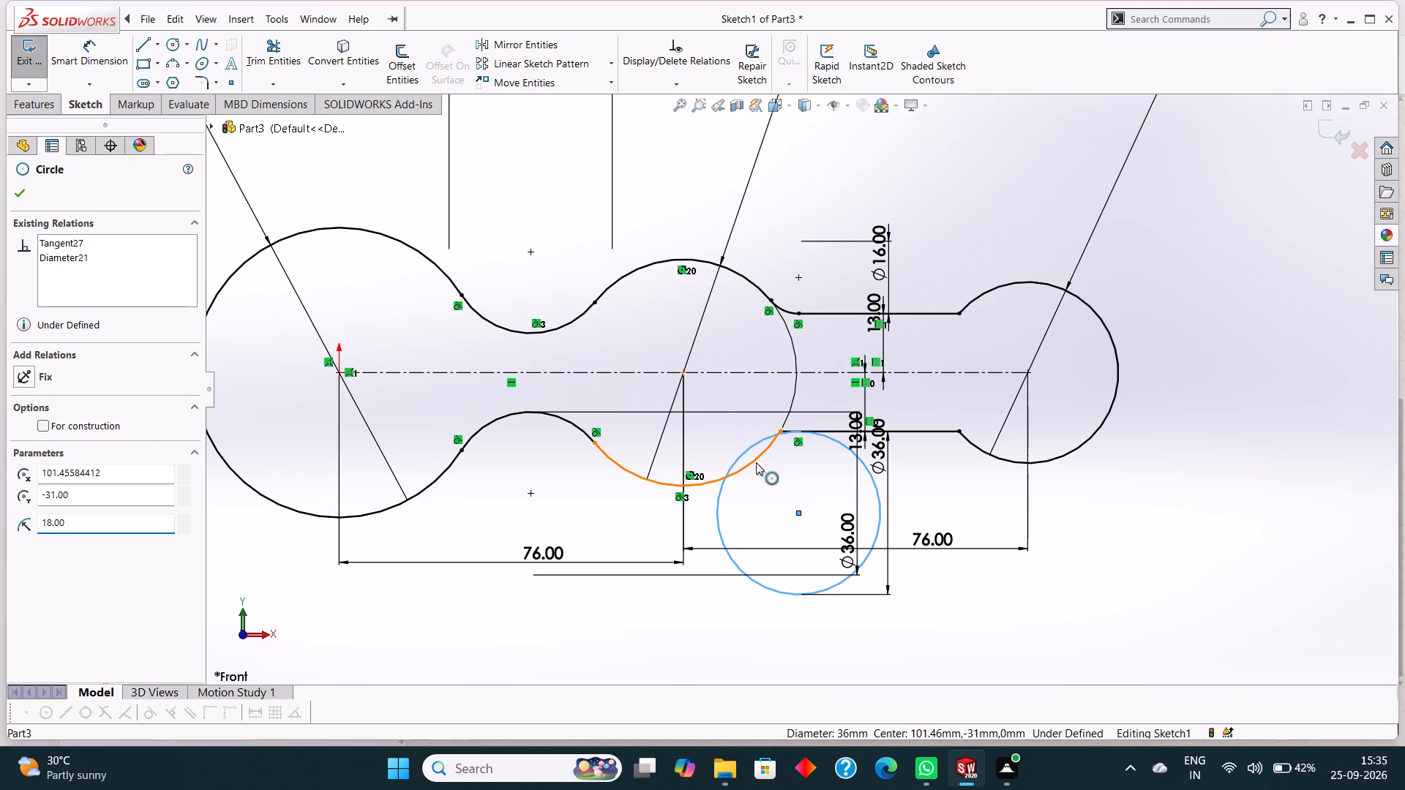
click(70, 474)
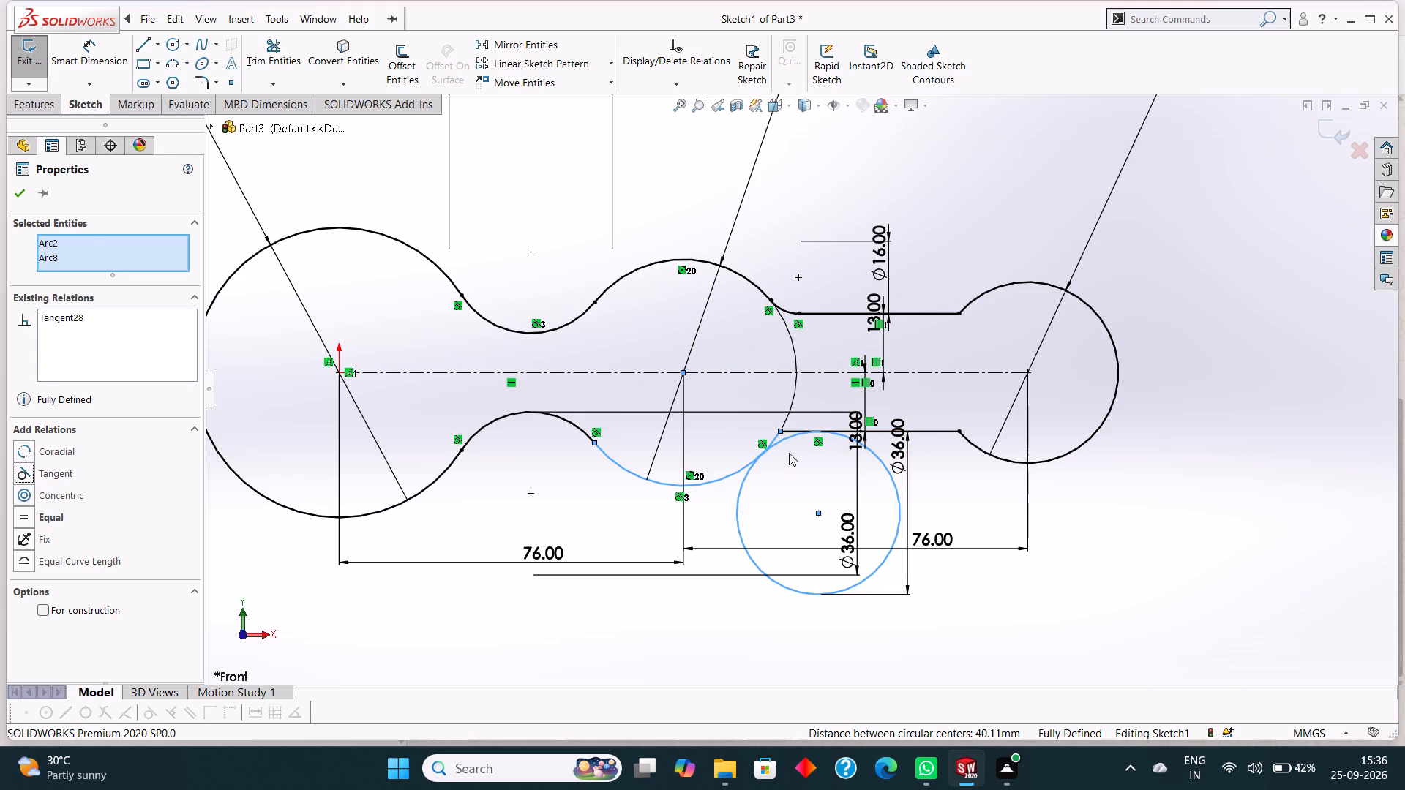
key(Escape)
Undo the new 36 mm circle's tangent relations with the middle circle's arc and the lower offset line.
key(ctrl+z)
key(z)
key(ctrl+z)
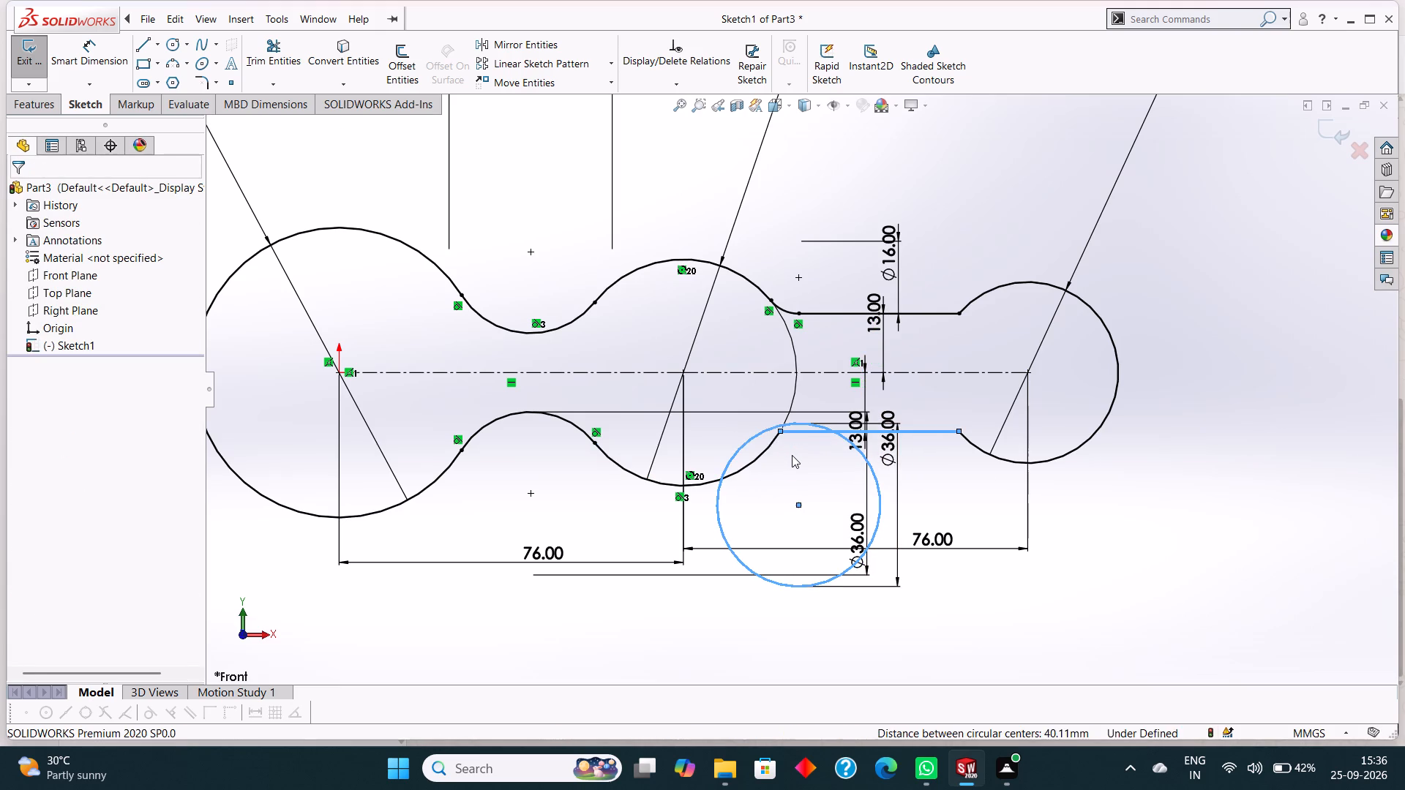
Undo the 36 mm circle below the lower offset line and the trims around the 16 mm circle at the upper offset line.
key(ctrl+z)
key(ctrl+z)
key(ctrl+z)
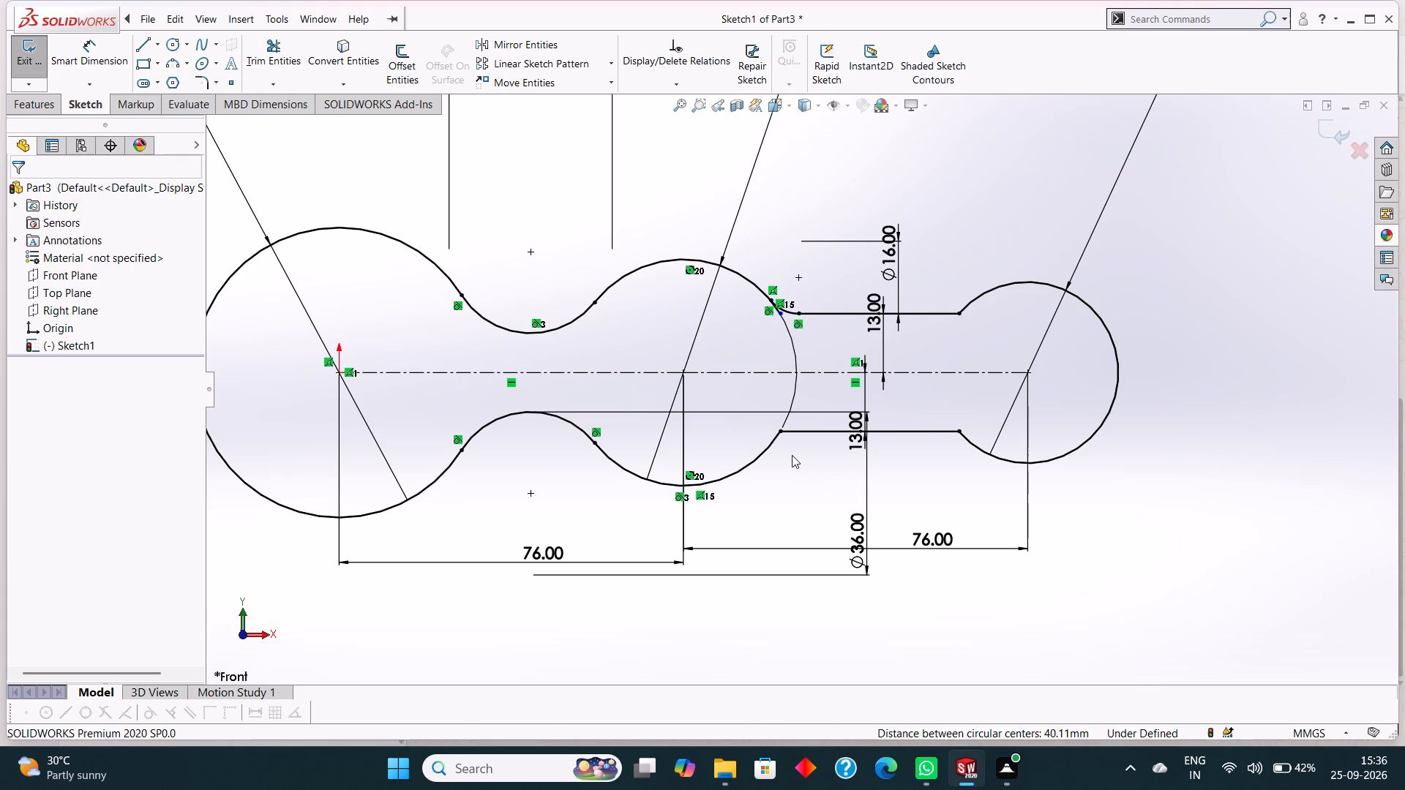
key(ctrl+z)
key(ctrl+z)
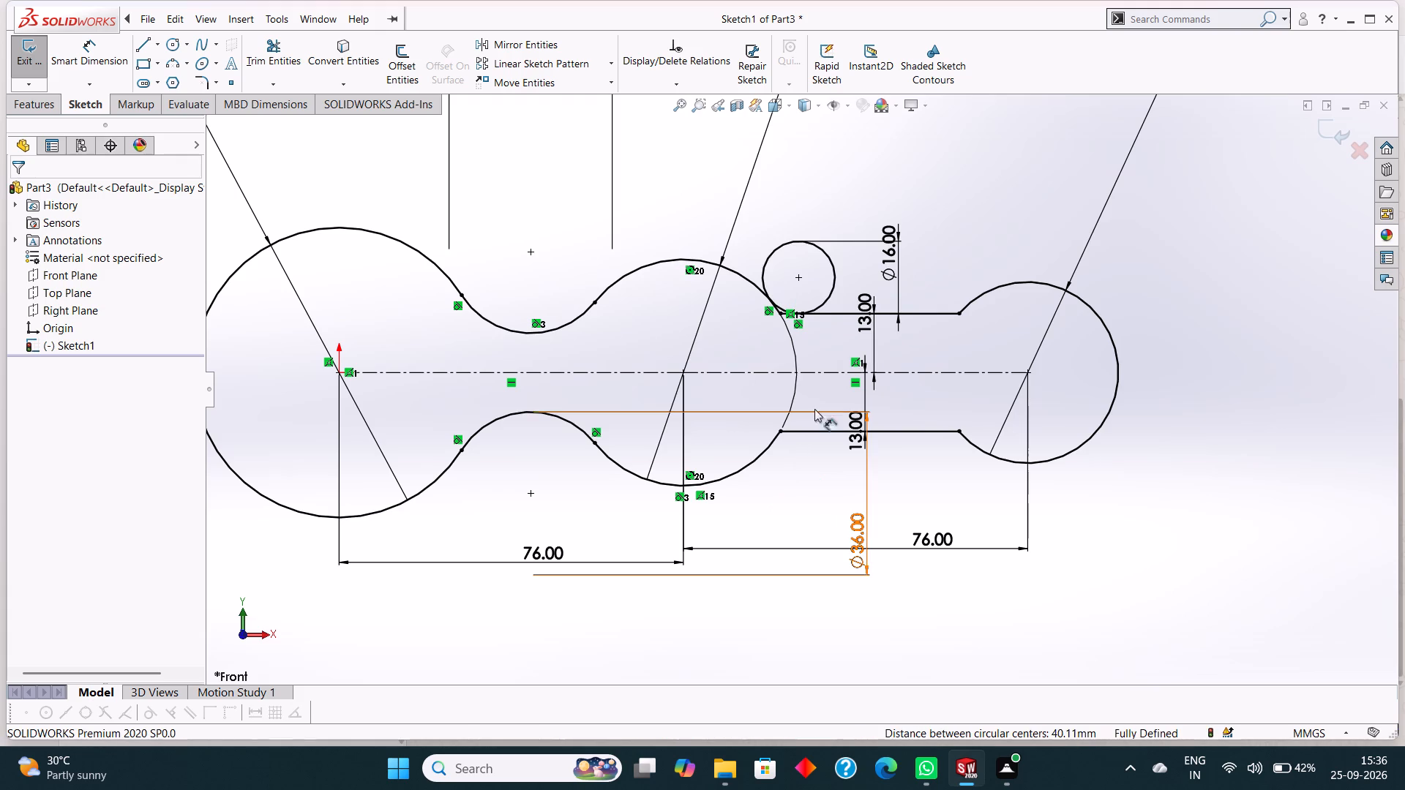
Set the diameter of the 16 mm circle tangent to the upper offset line to 36 mm.
double_click(888, 251)
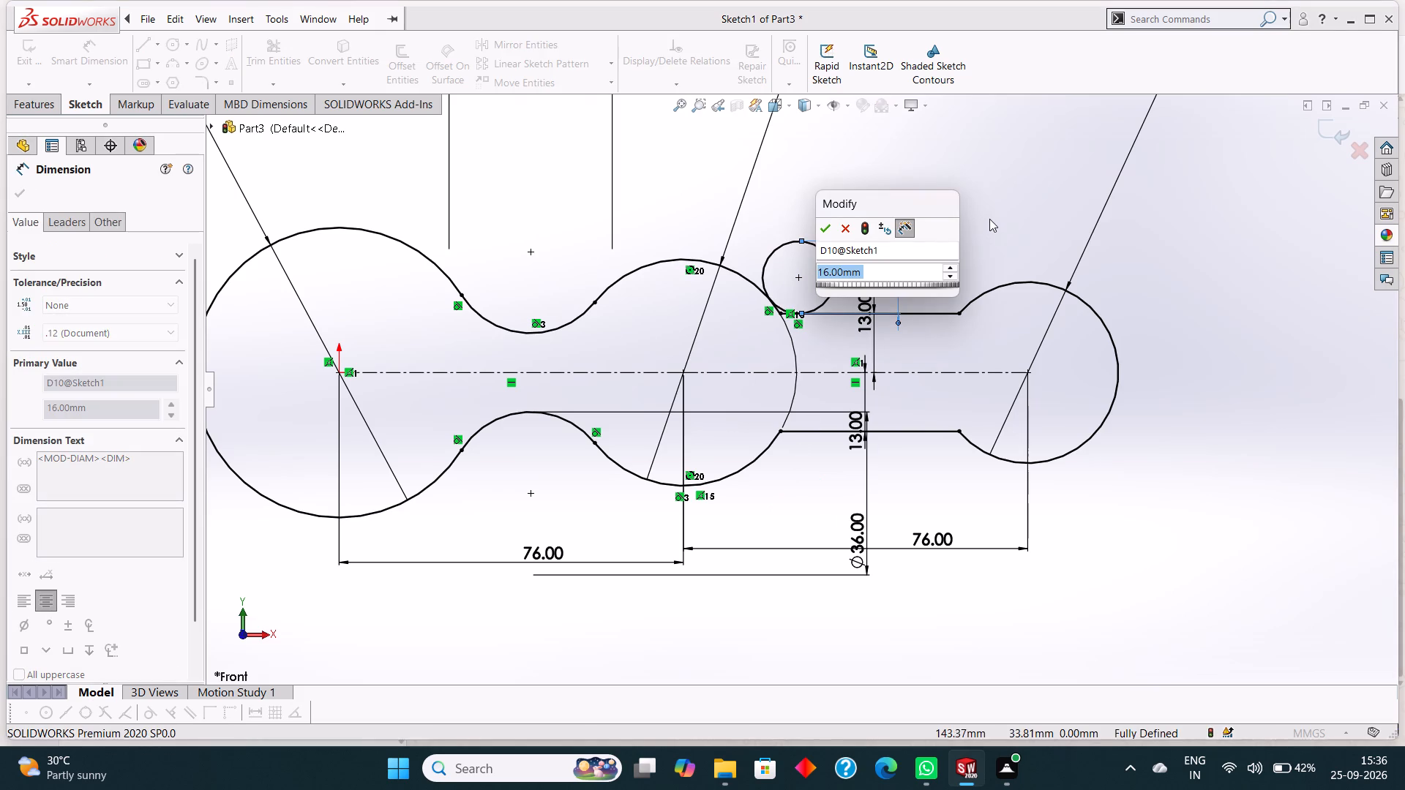
text(36)
key(Return)
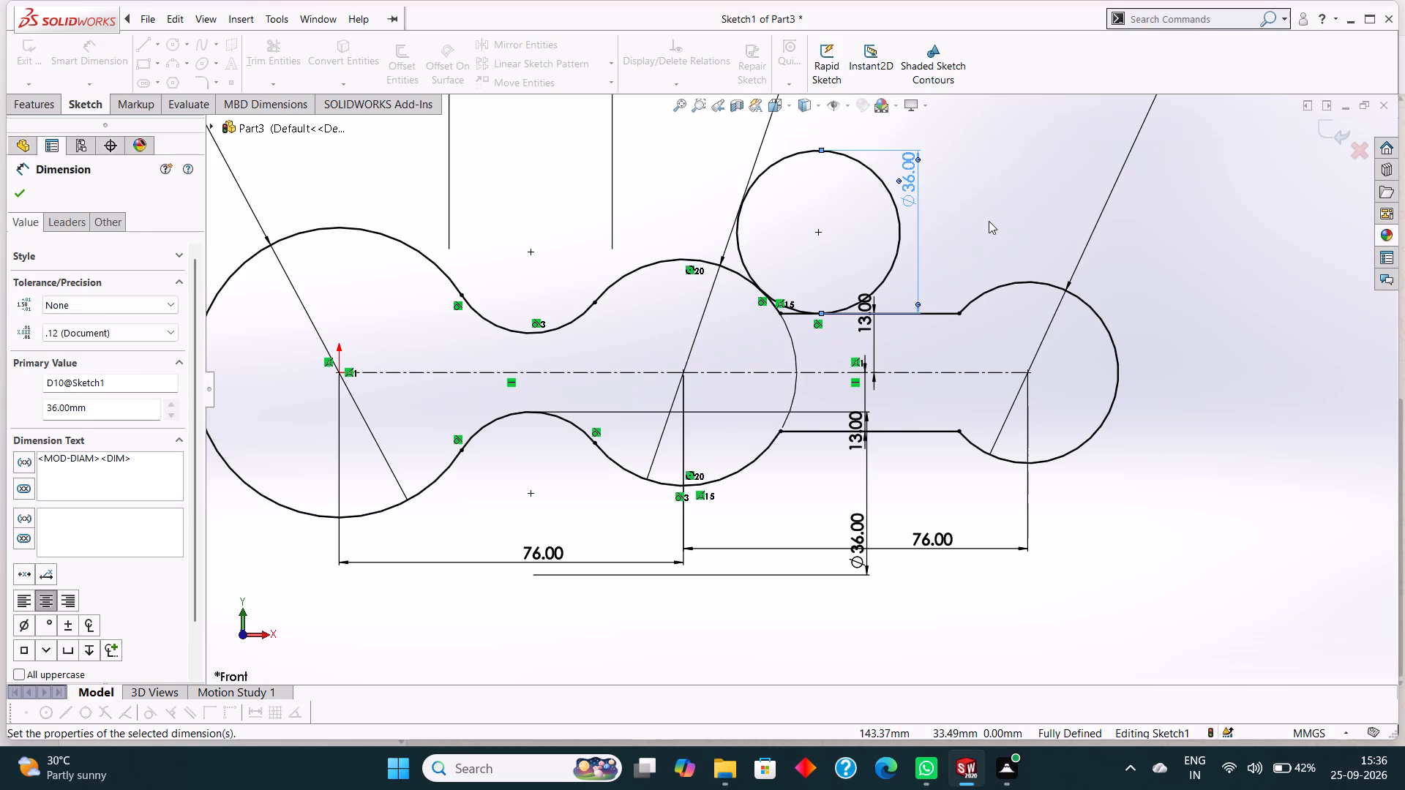
click(29, 192)
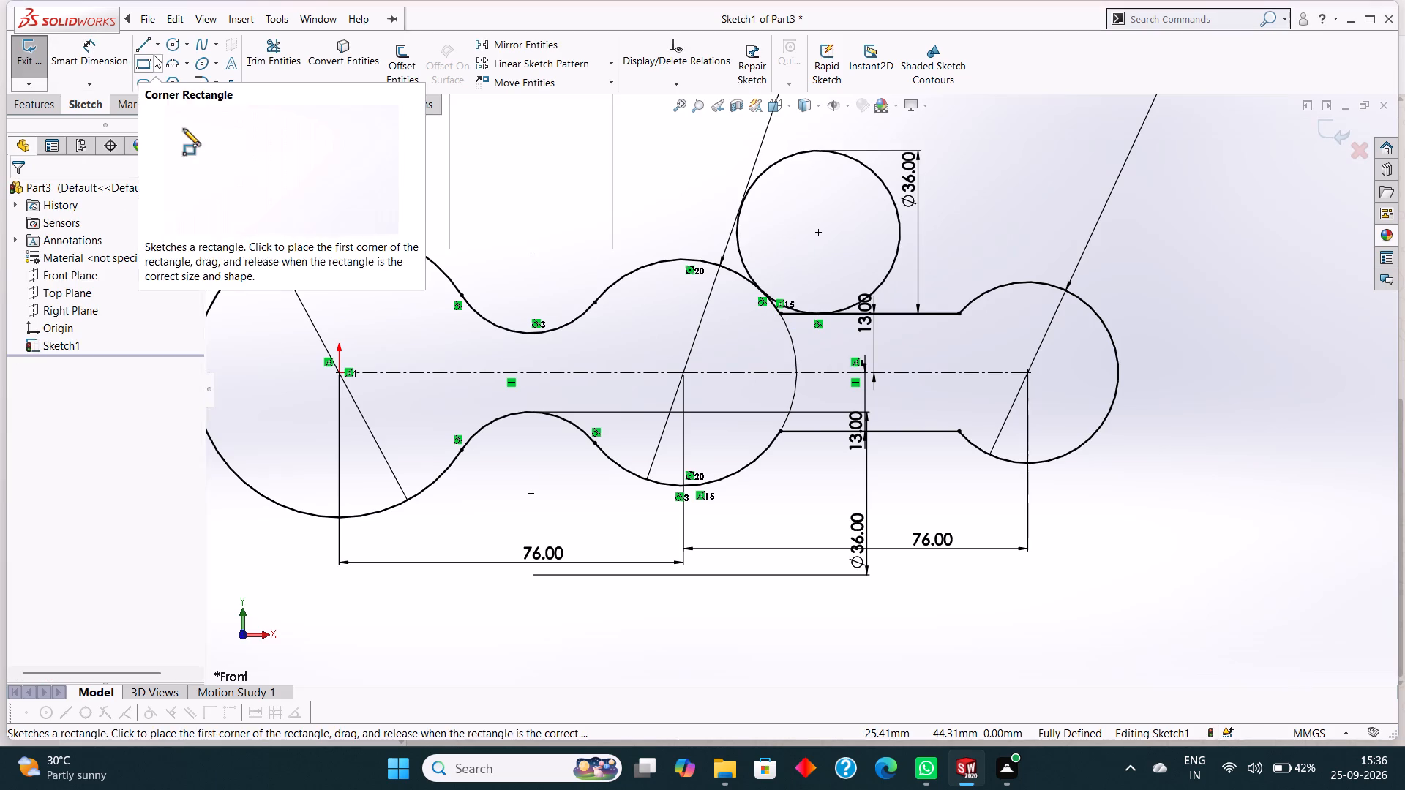
Trim the upper 36 mm circle to its tangent arc and trim away the adjoining leftover ends of the offset line and middle circle.
click(267, 56)
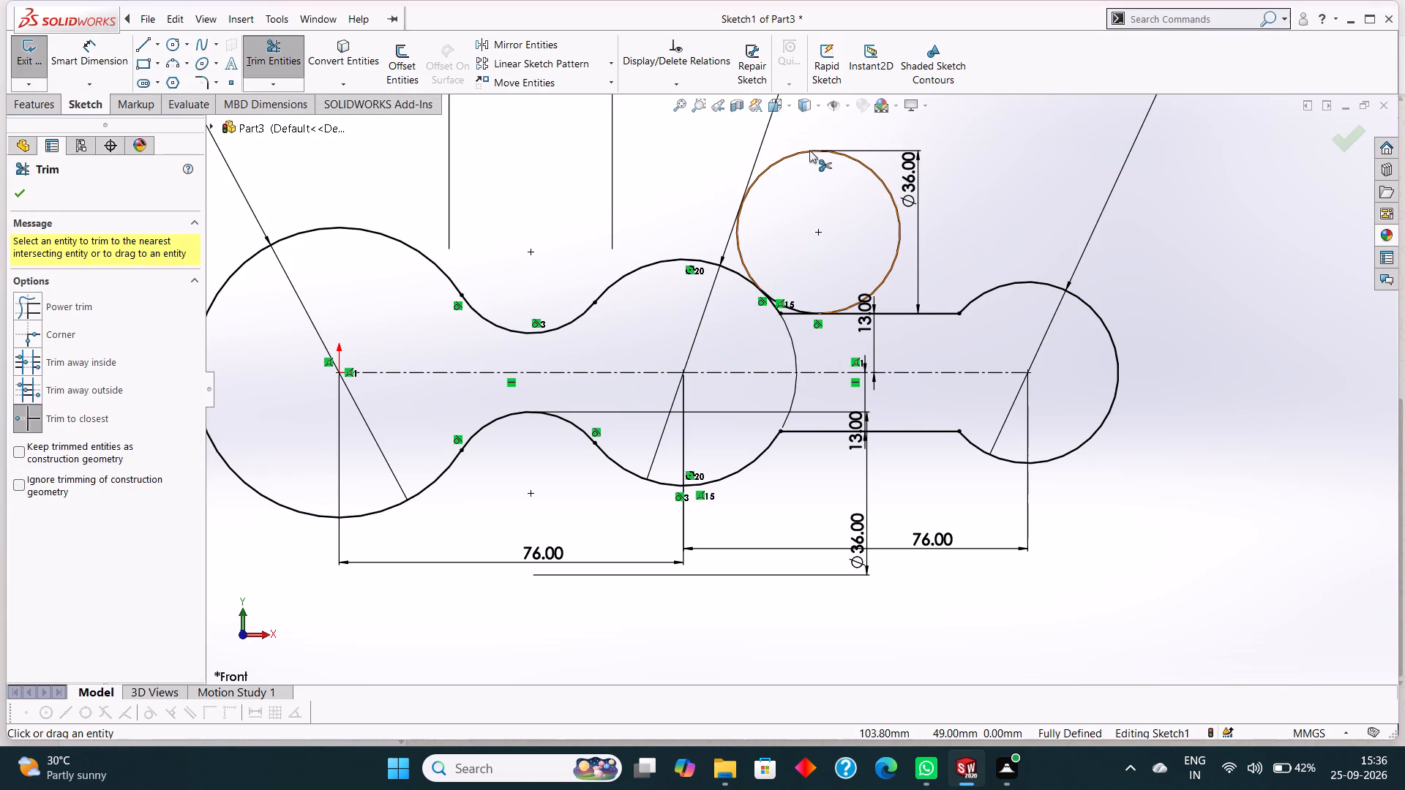
click(811, 148)
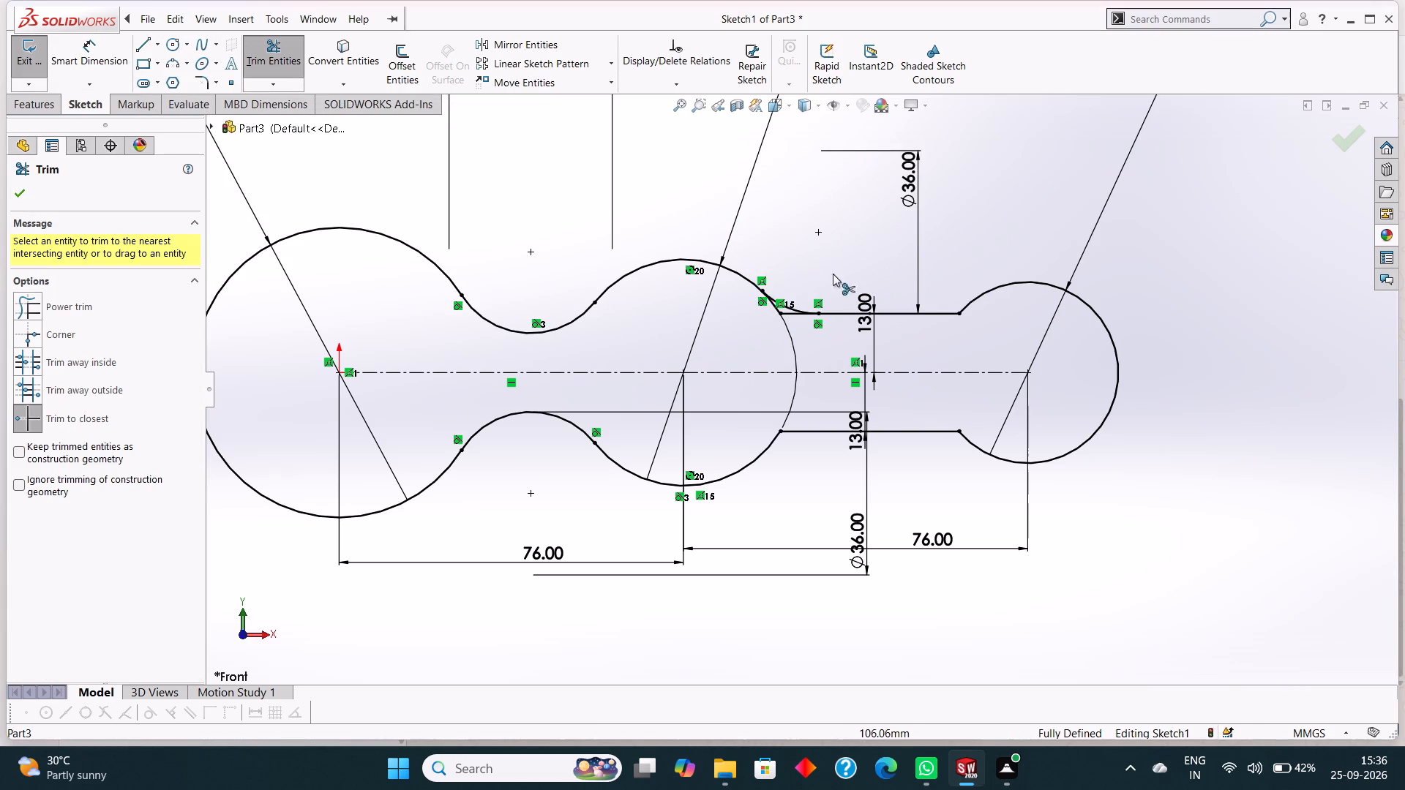
scroll(850, 284, down, 2)
scroll(831, 293, up, 2)
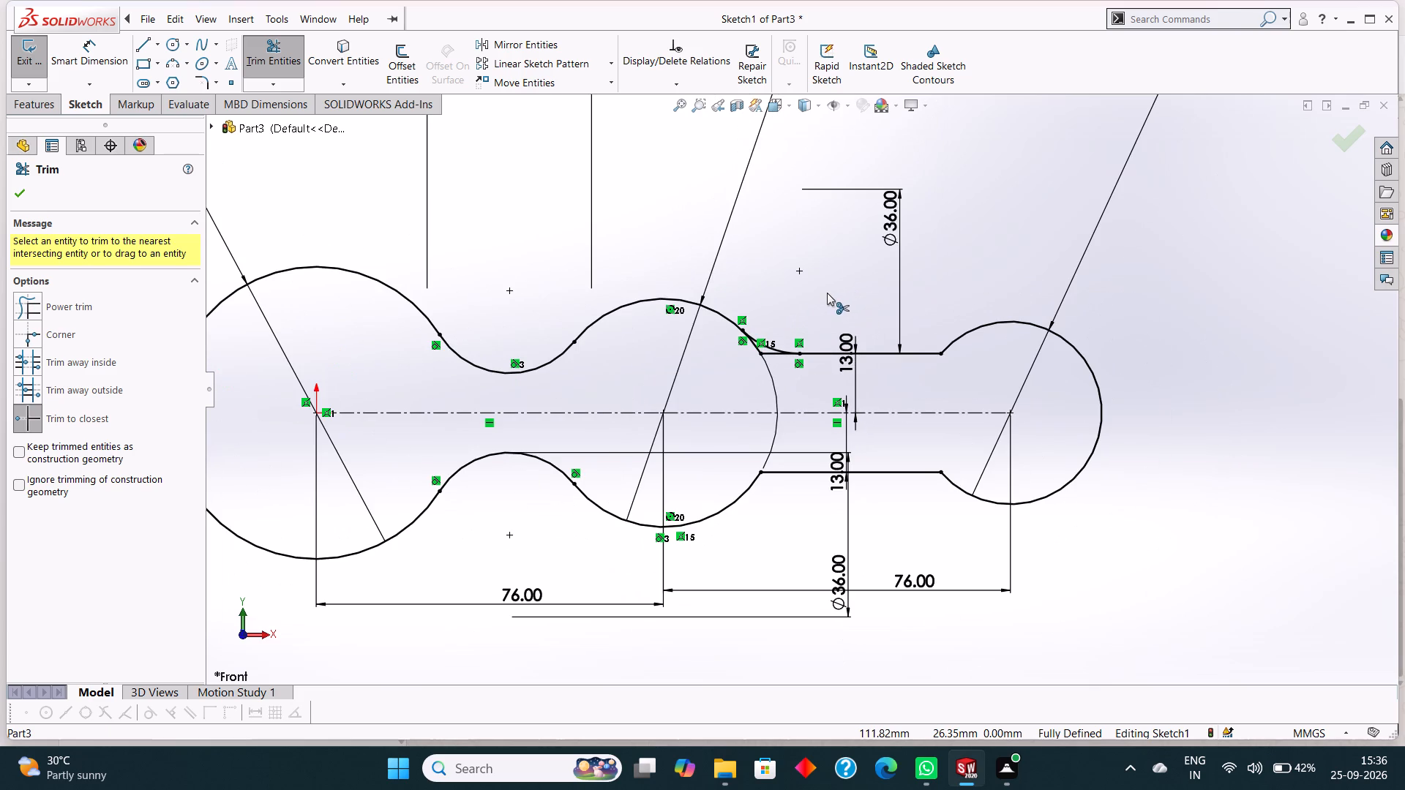
scroll(827, 293, down, 2)
scroll(761, 411, down, 3)
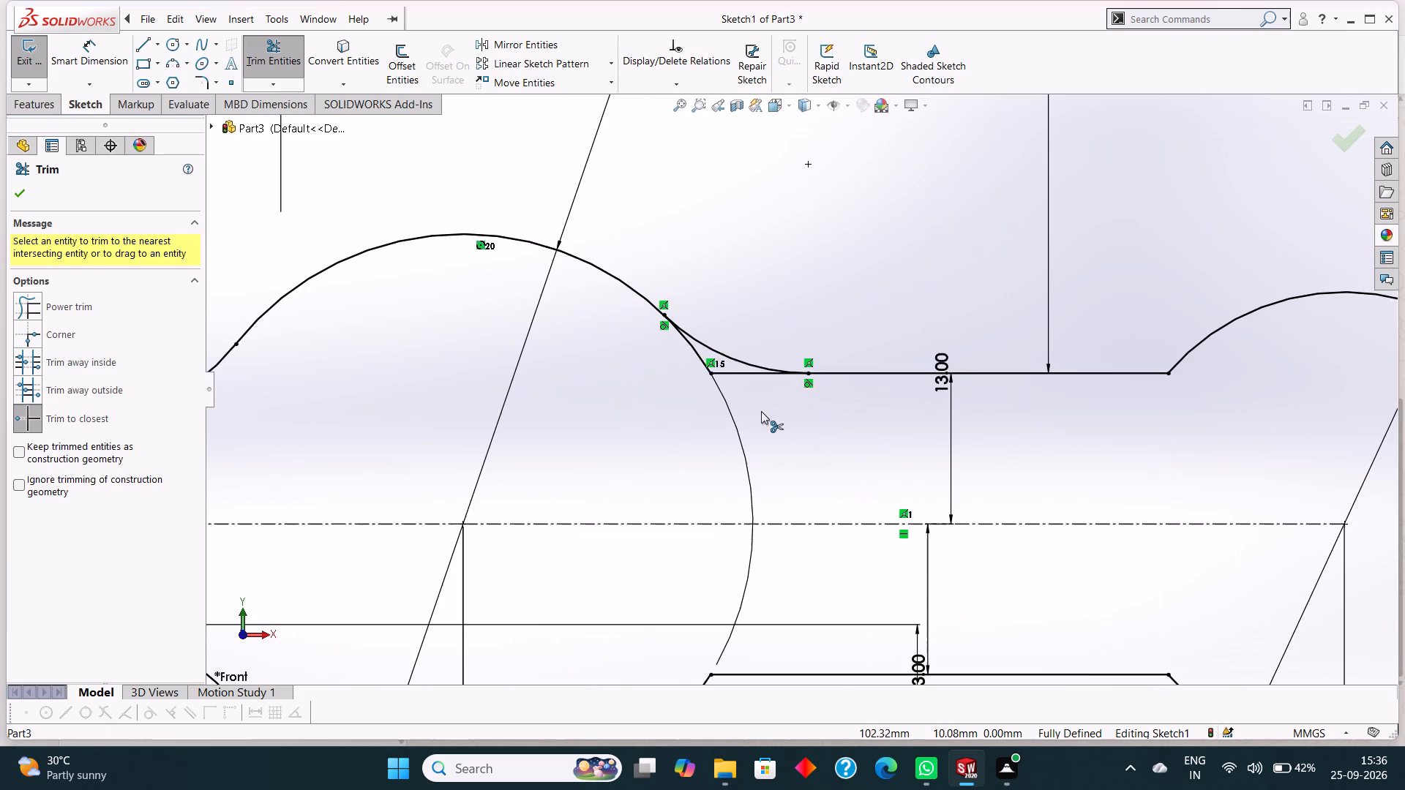
click(734, 372)
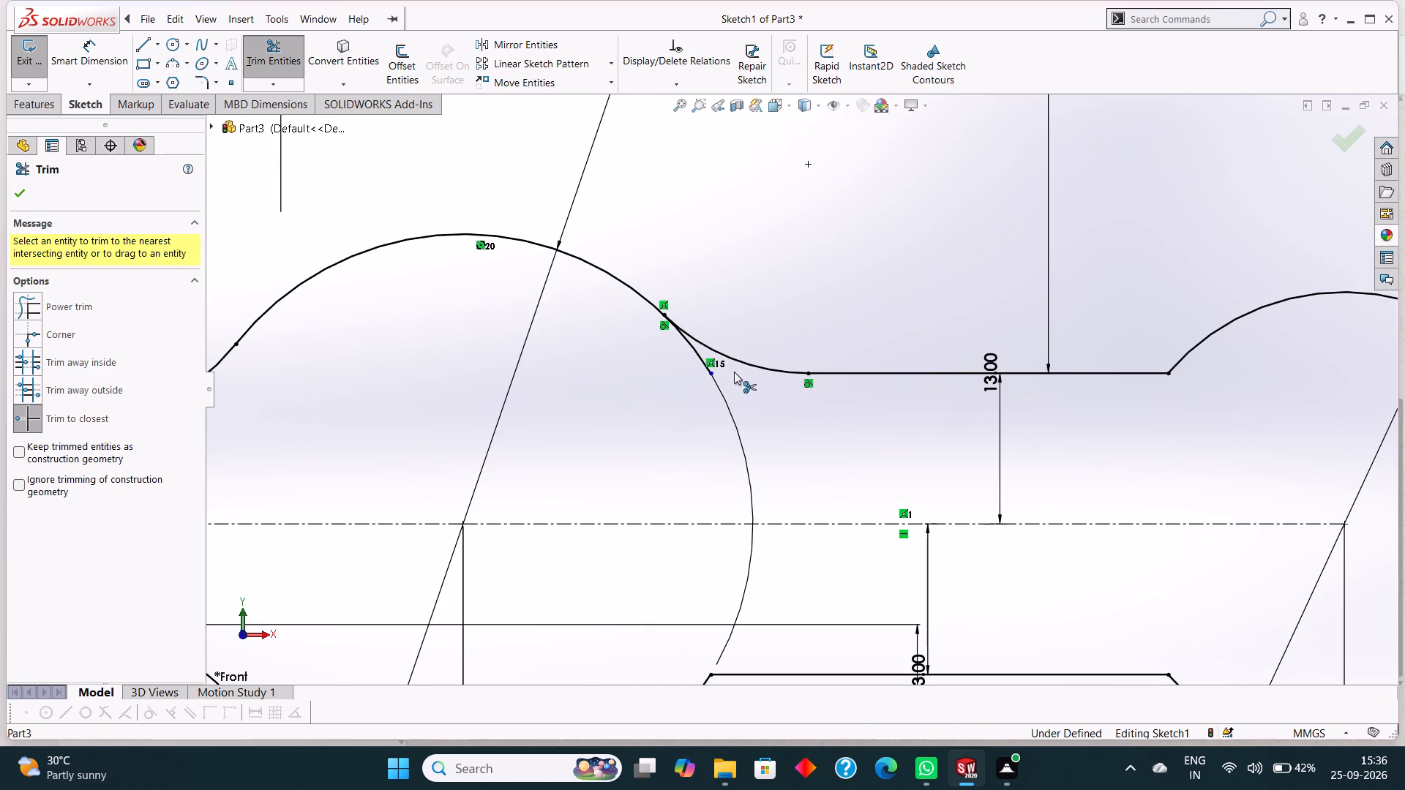
scroll(705, 377, down, 3)
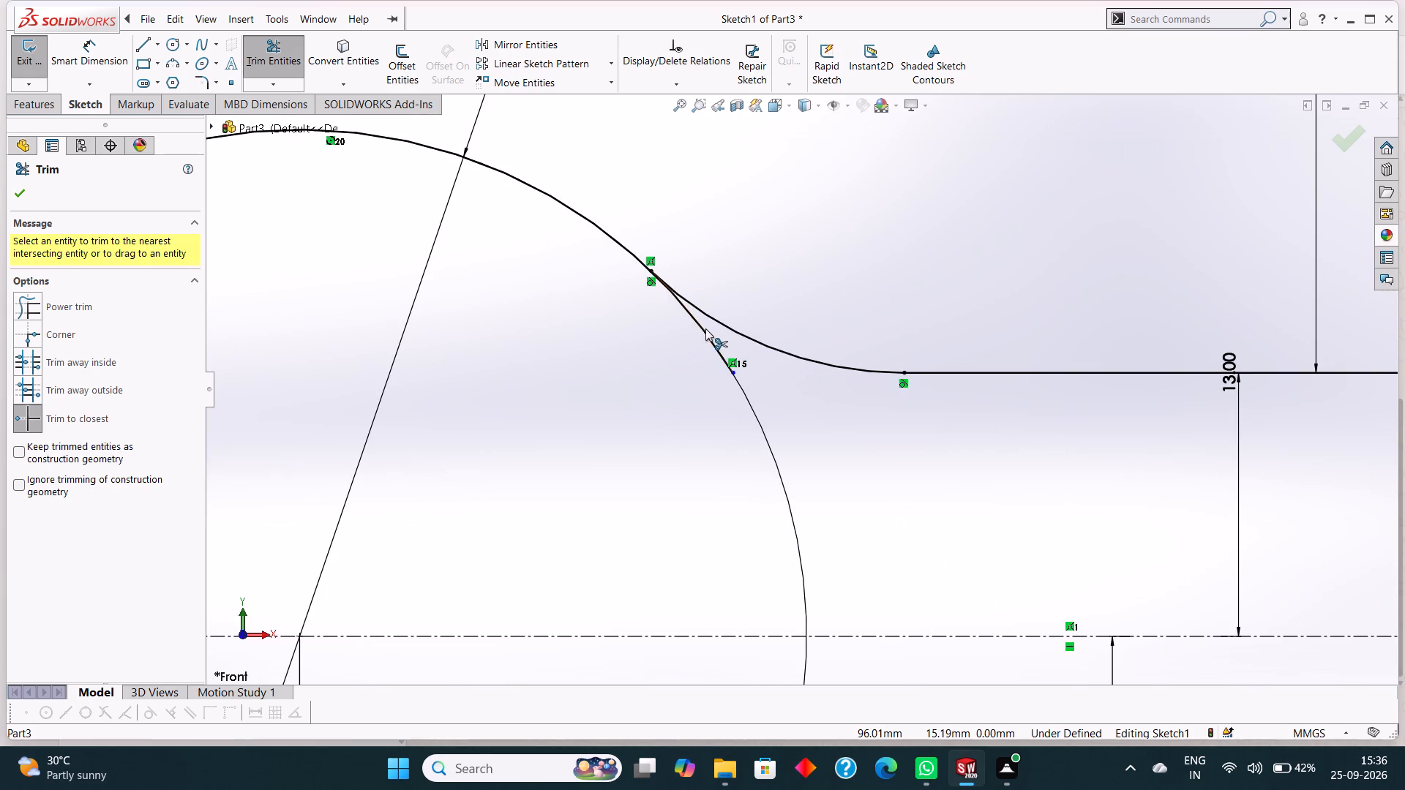
click(702, 326)
scroll(702, 359, up, 9)
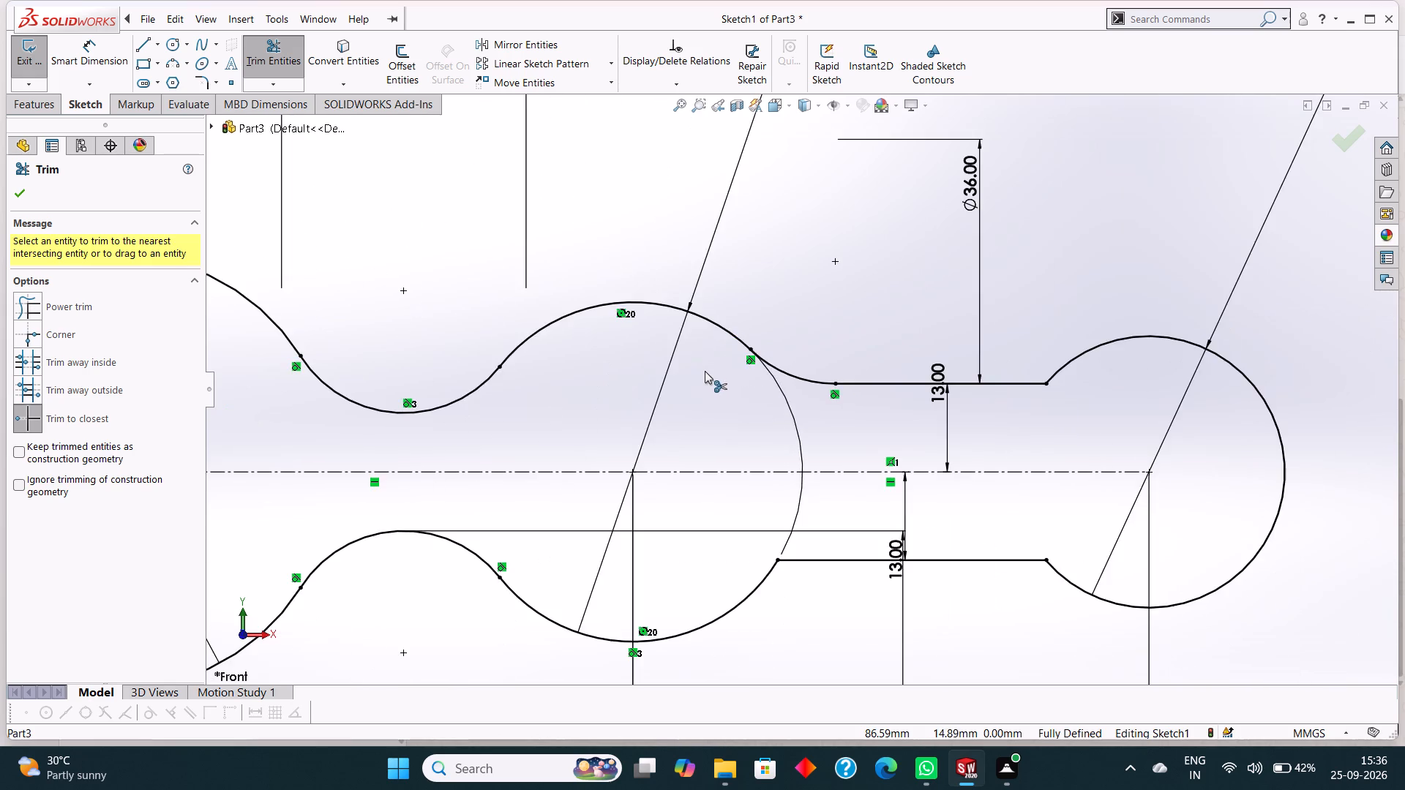
scroll(705, 372, up, 9)
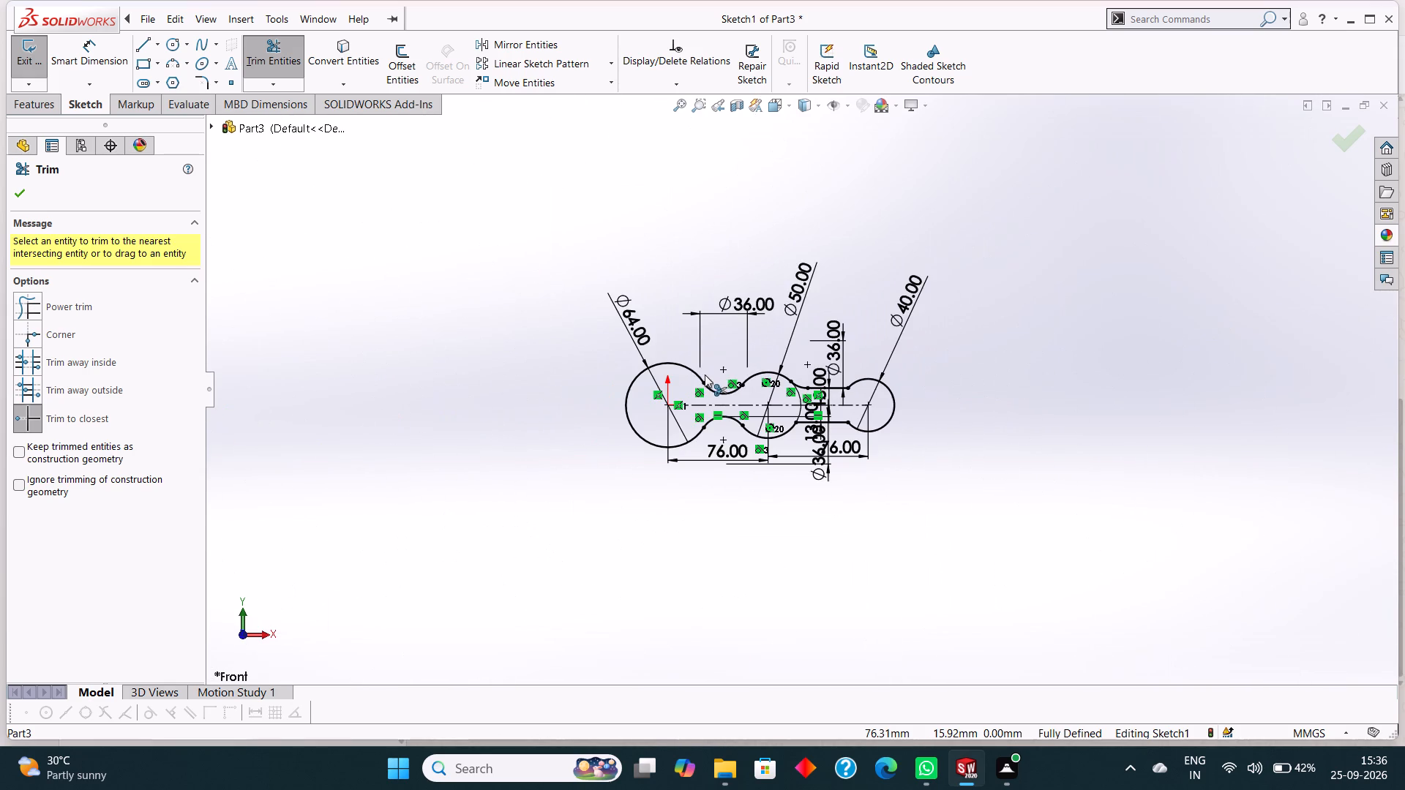
scroll(776, 417, down, 4)
scroll(840, 413, down, 2)
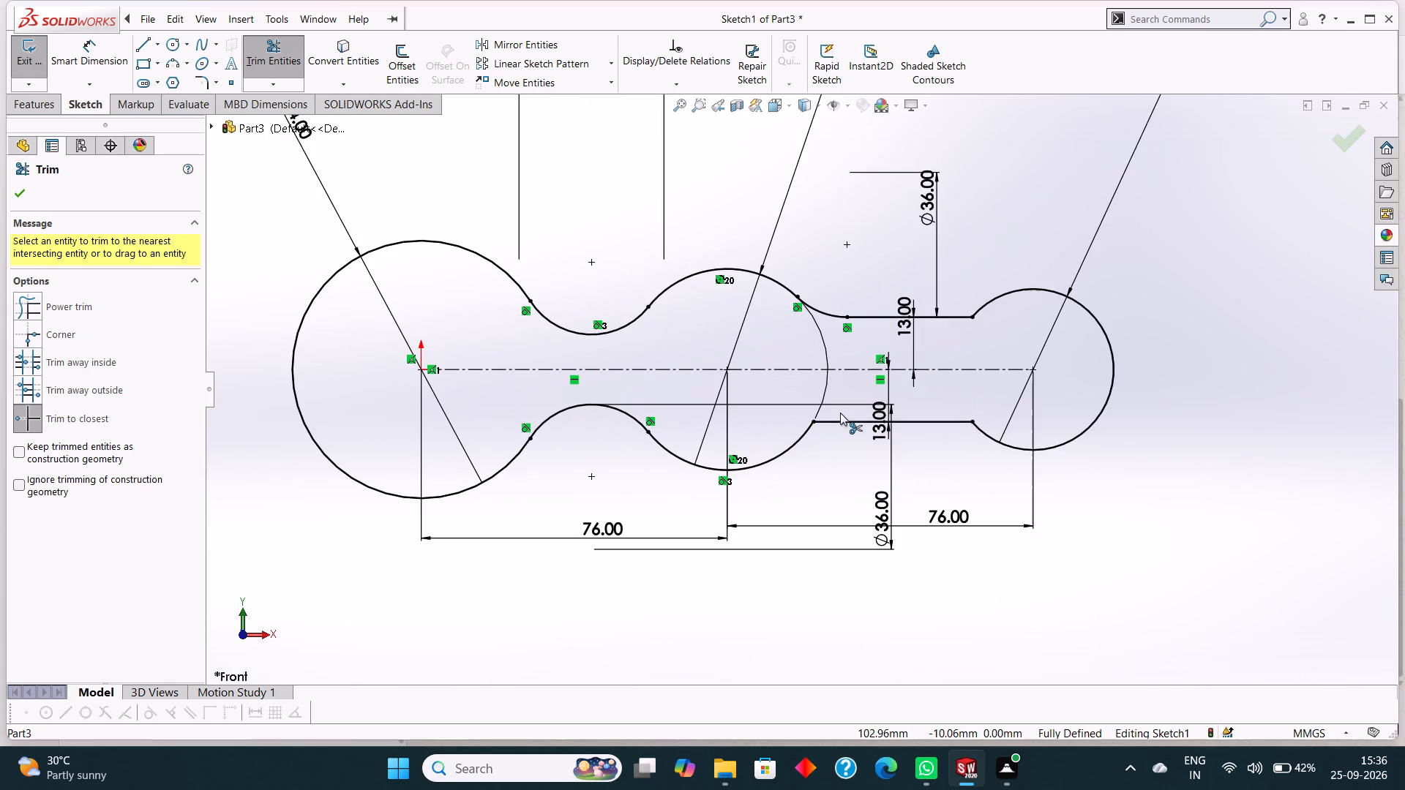
click(16, 200)
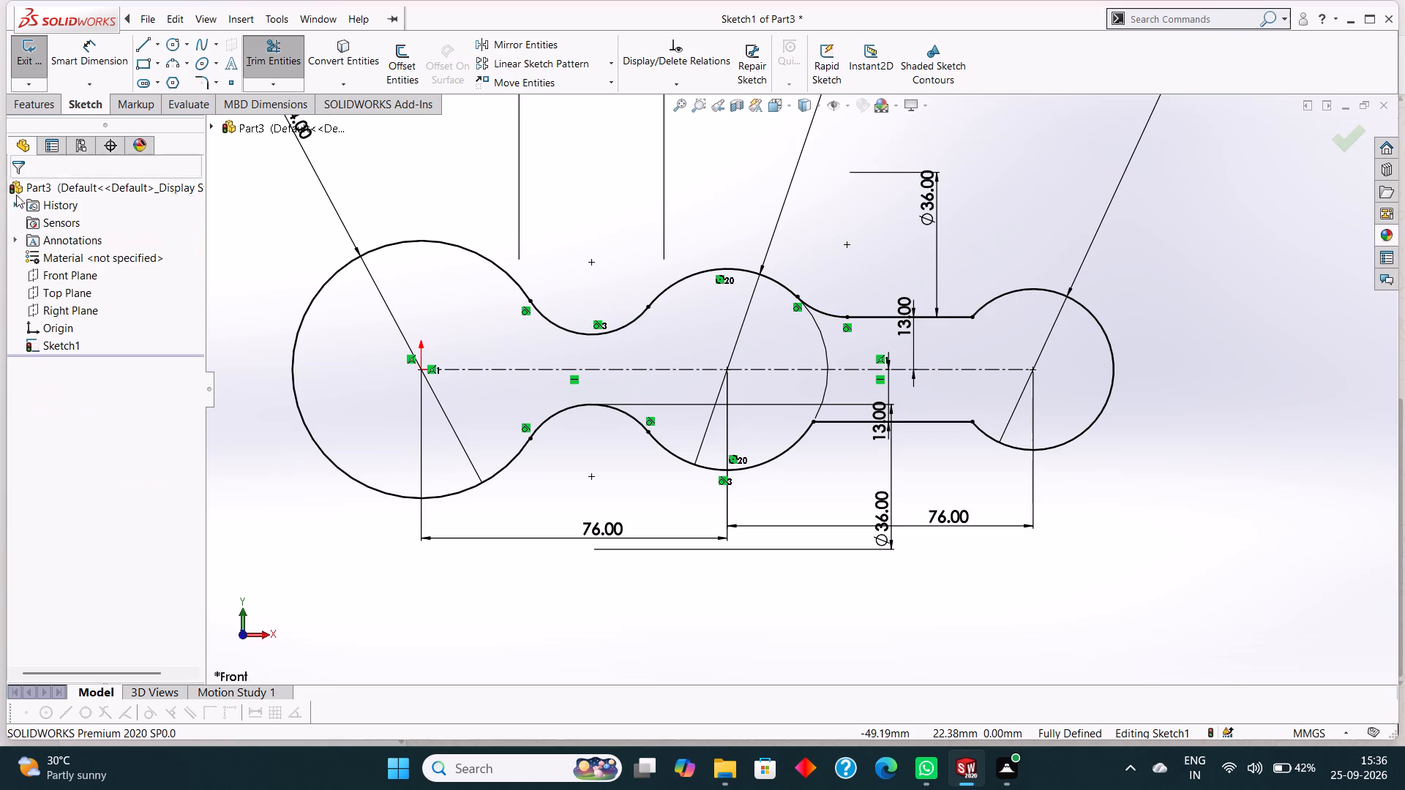
Sketch a circle with an 18 mm radius above the 40 mm end circle.
click(175, 42)
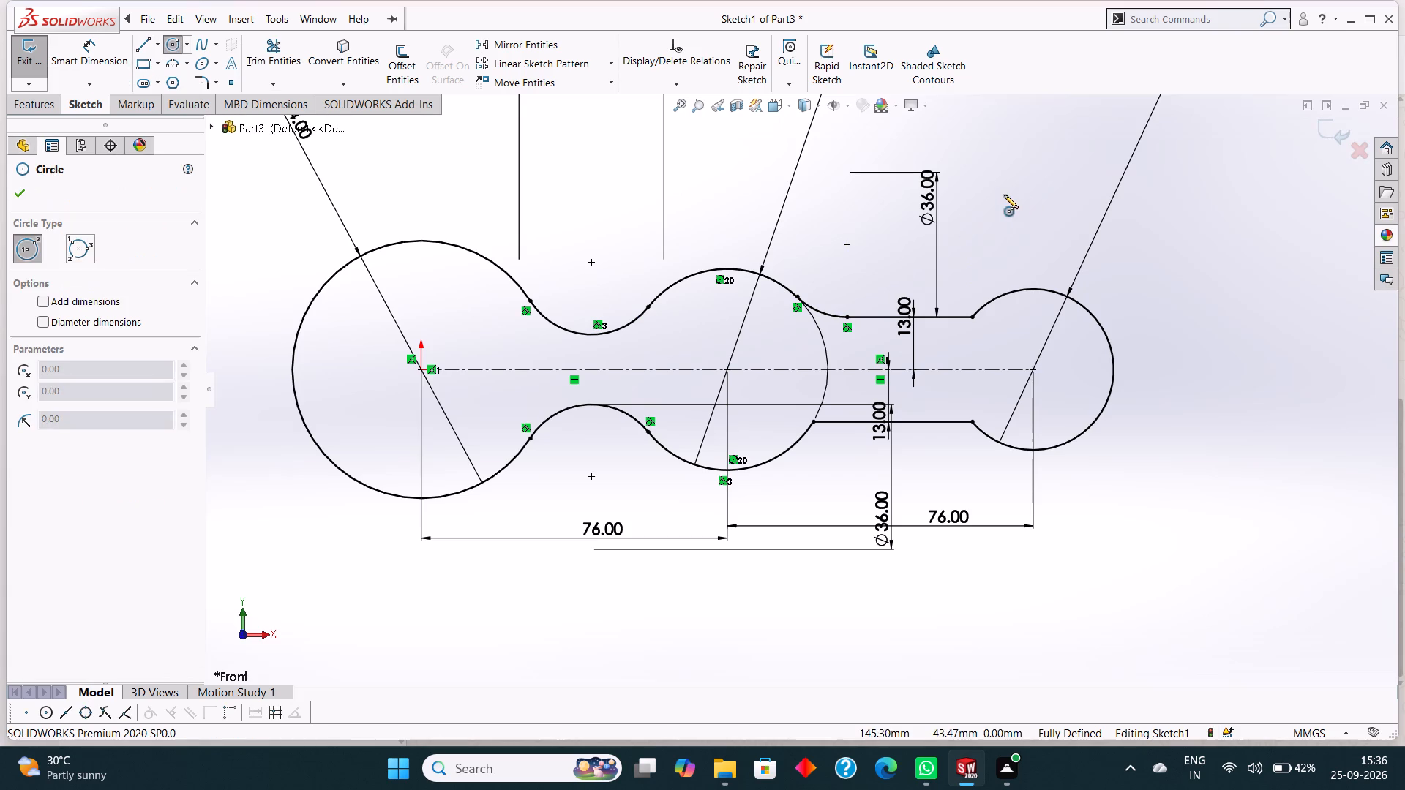
click(992, 183)
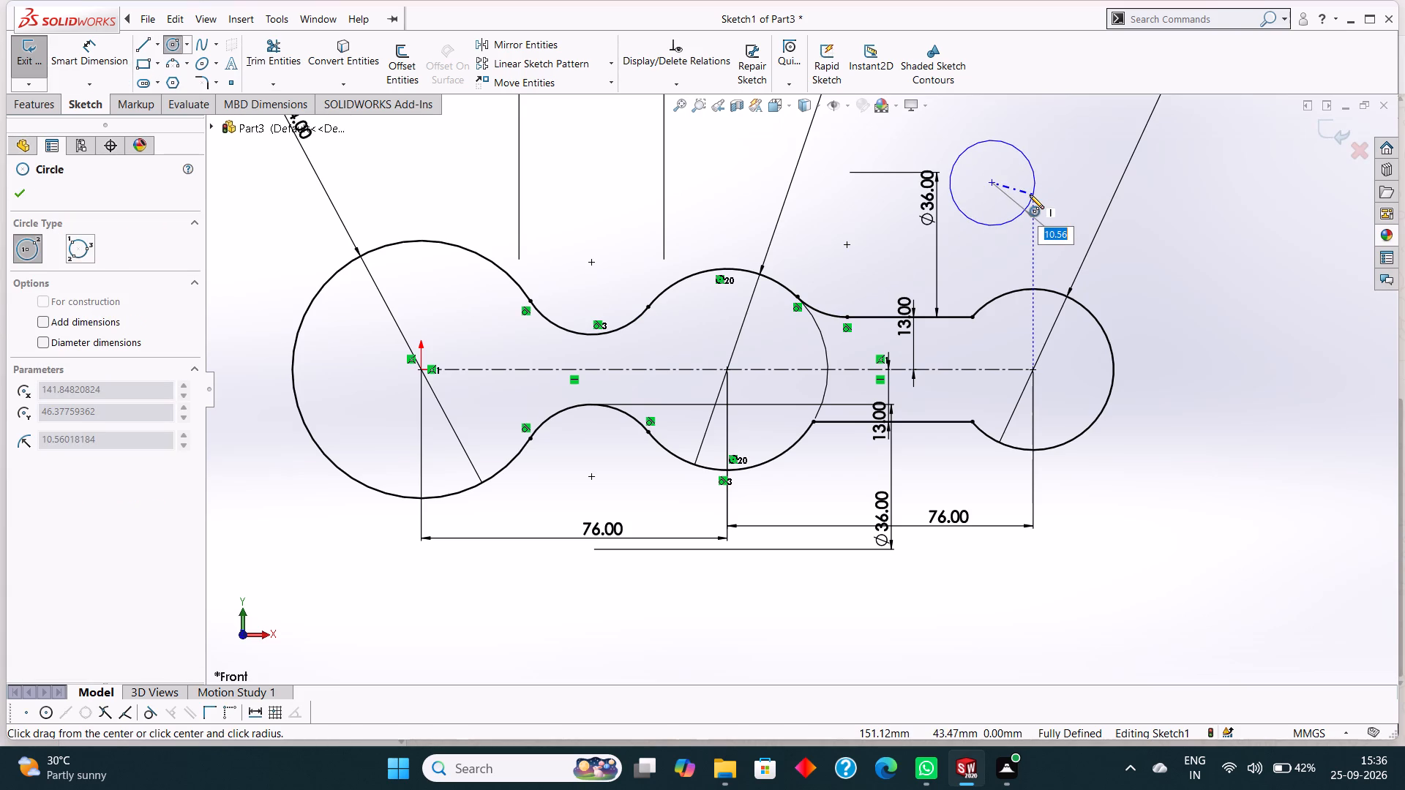
text(18)
key(Return)
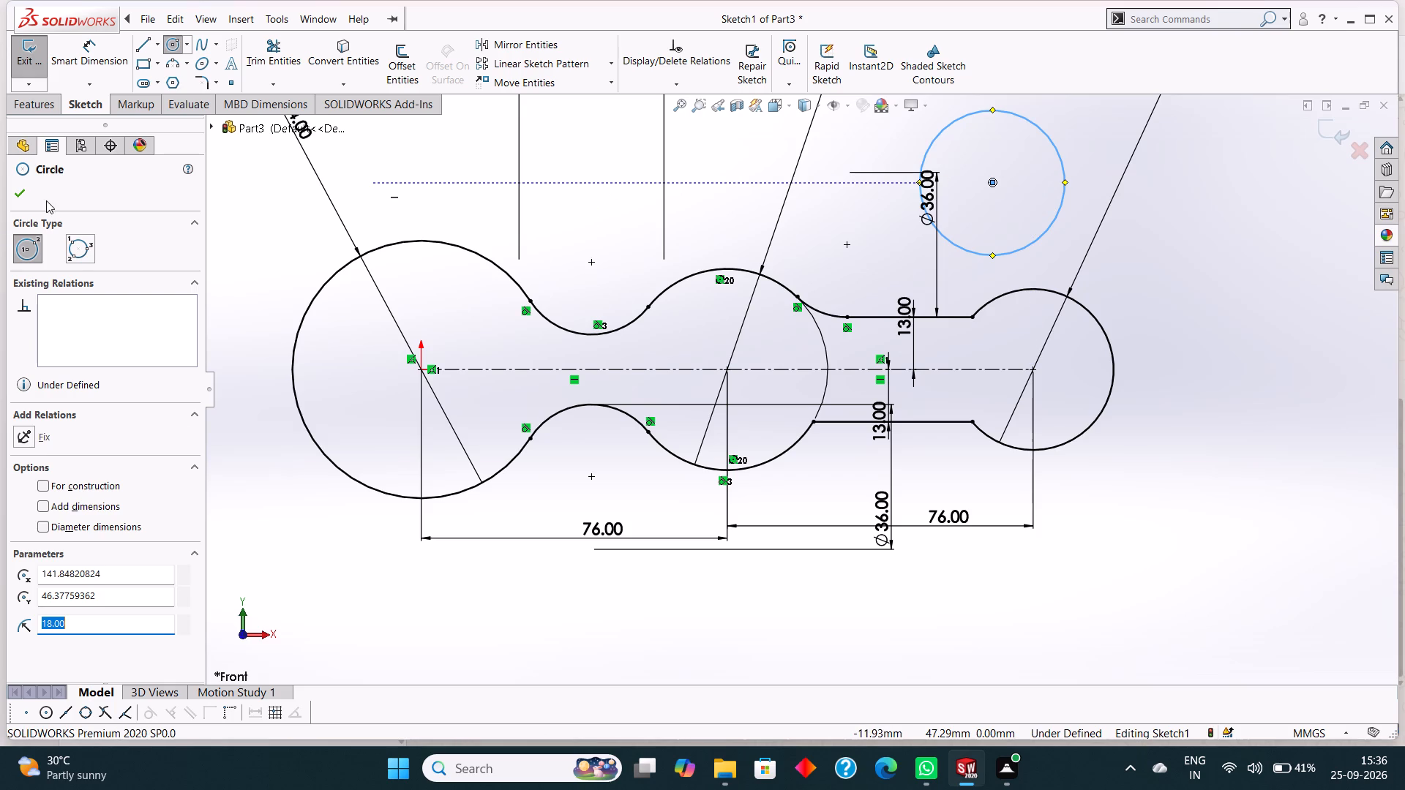
click(22, 193)
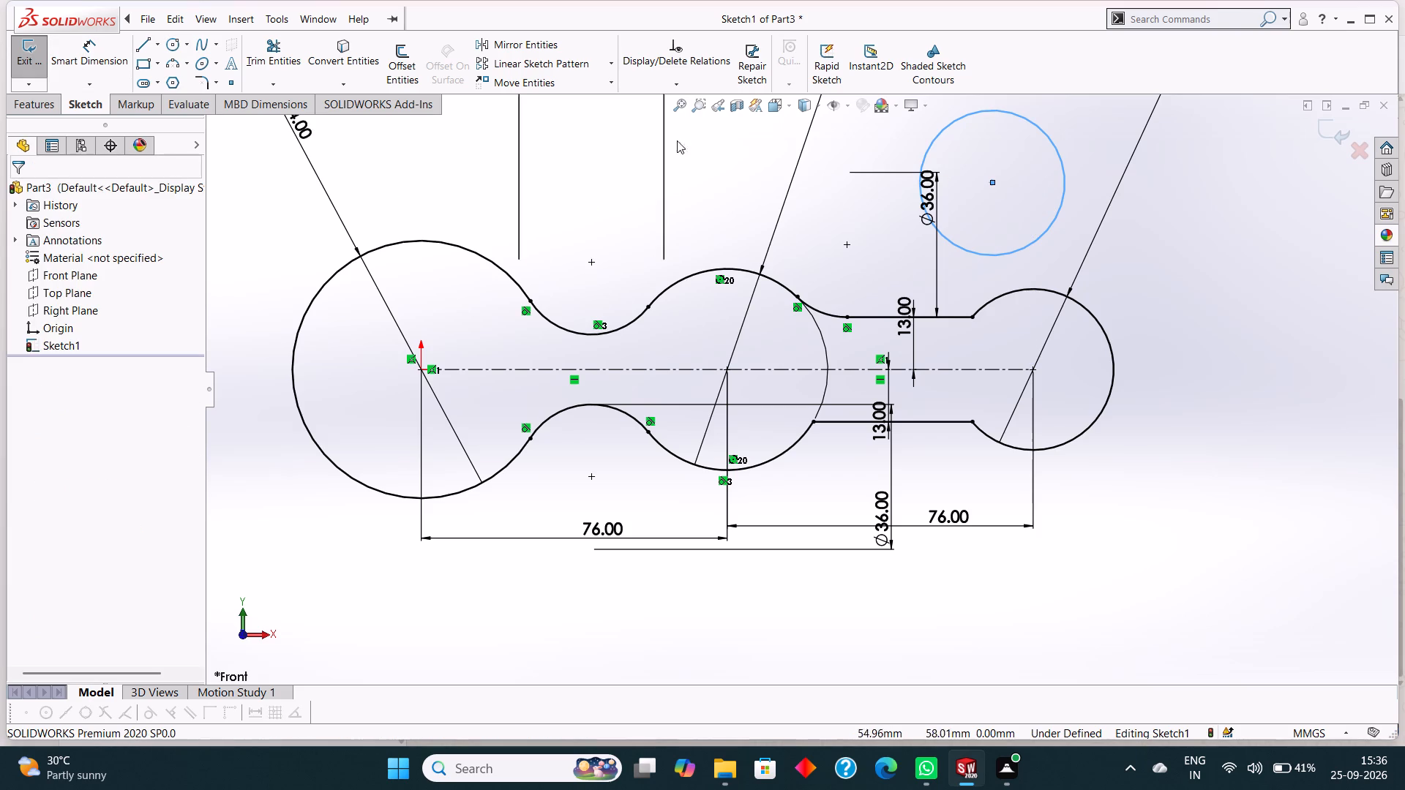
key(Escape)
Make the new 18 mm radius circle tangent to the arc of the 40 mm end circle.
click(1014, 115)
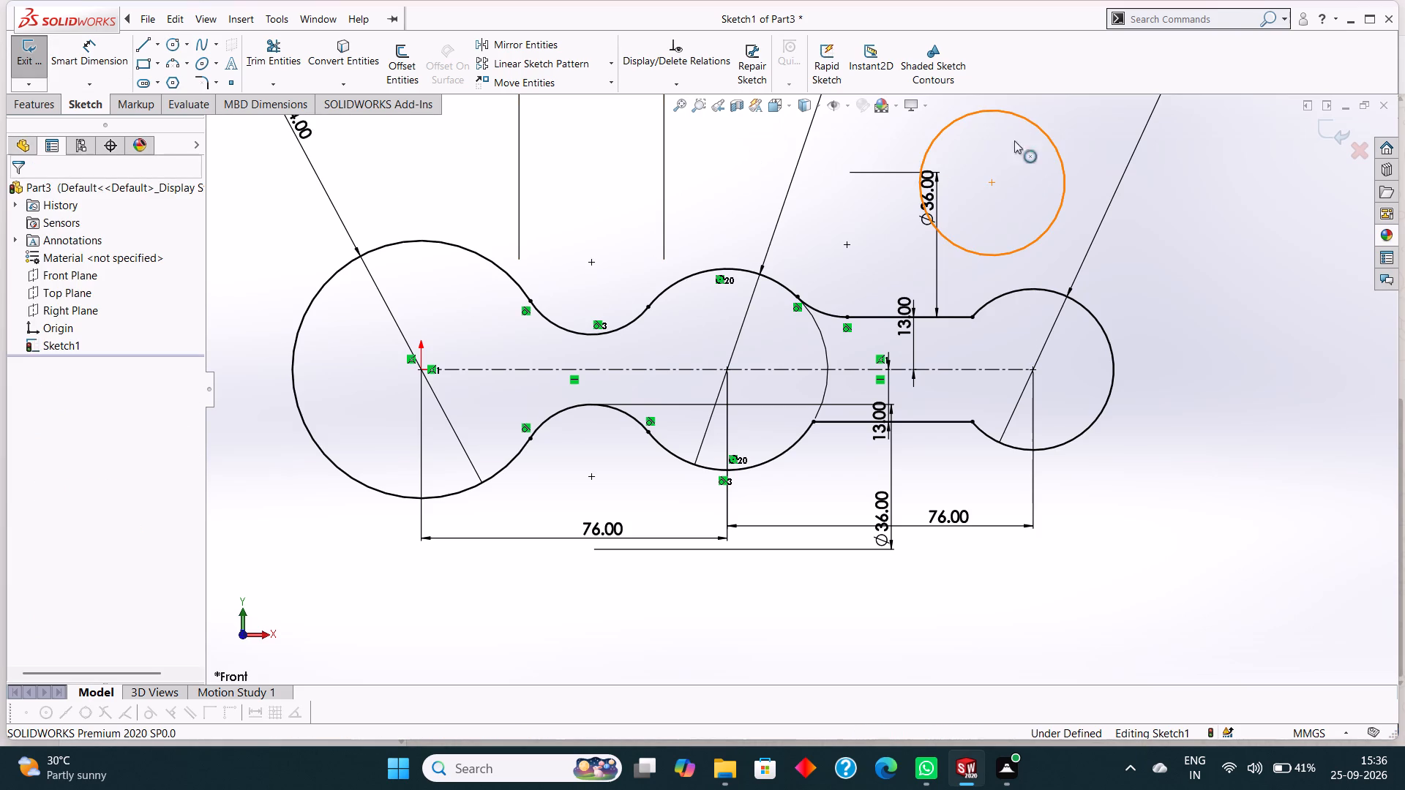
ctrl+click(1004, 295)
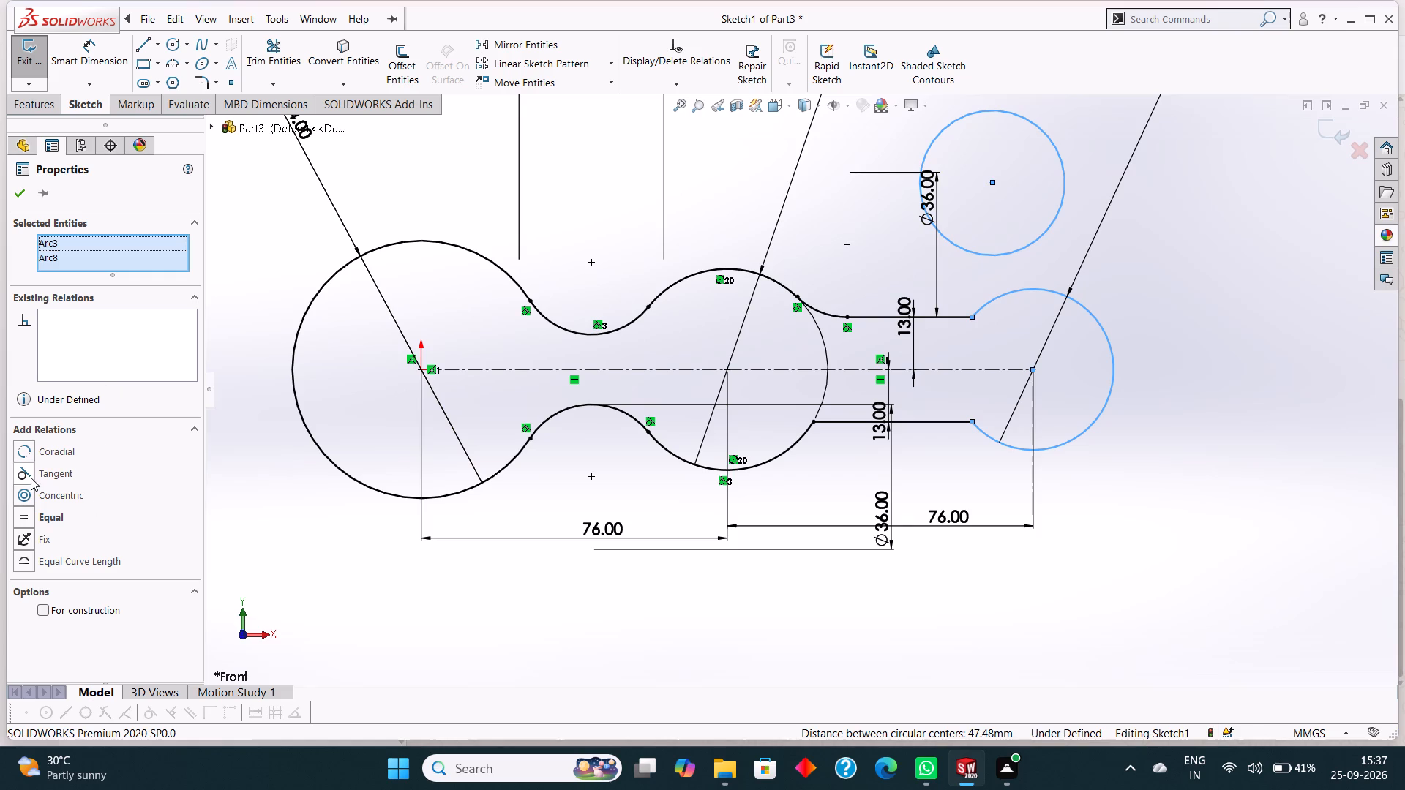
click(53, 474)
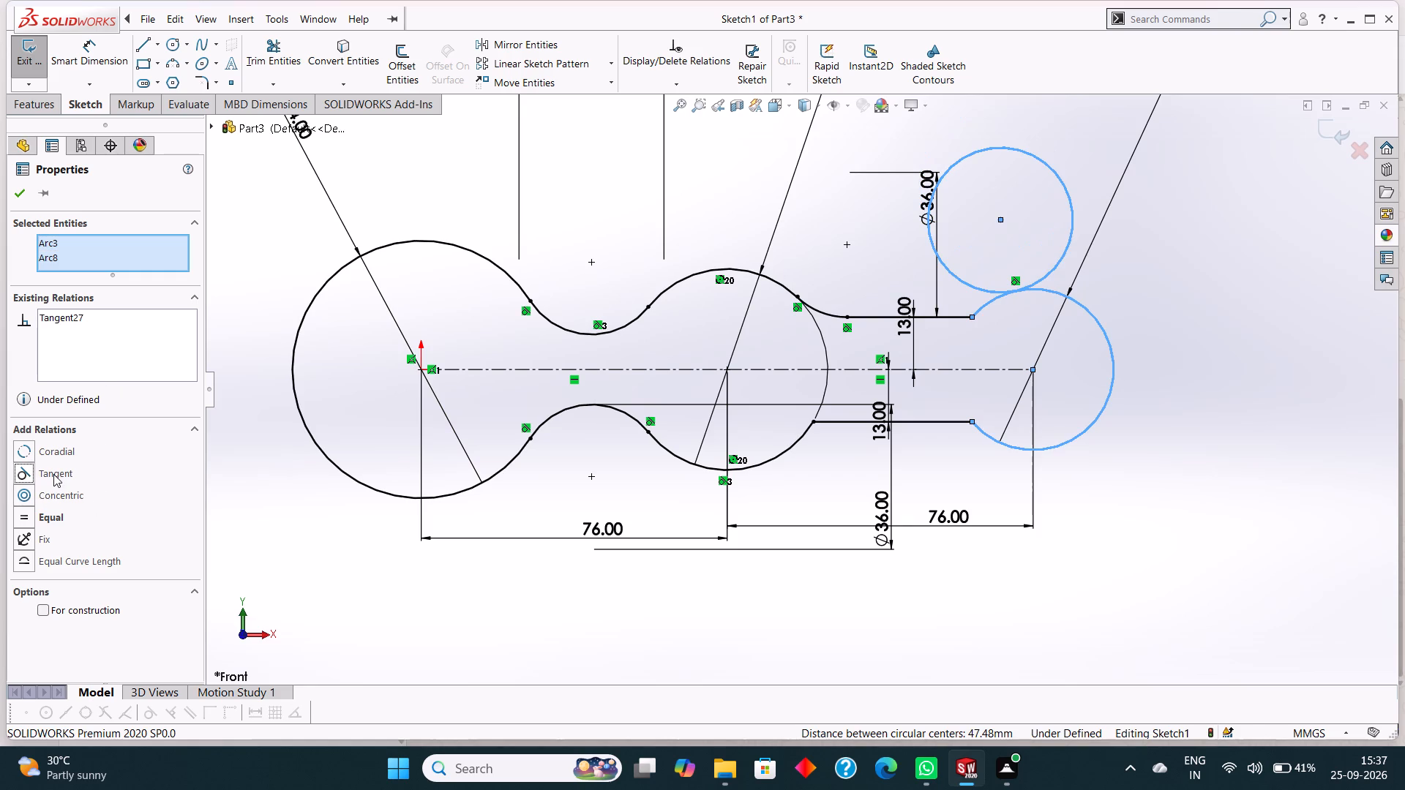
click(19, 194)
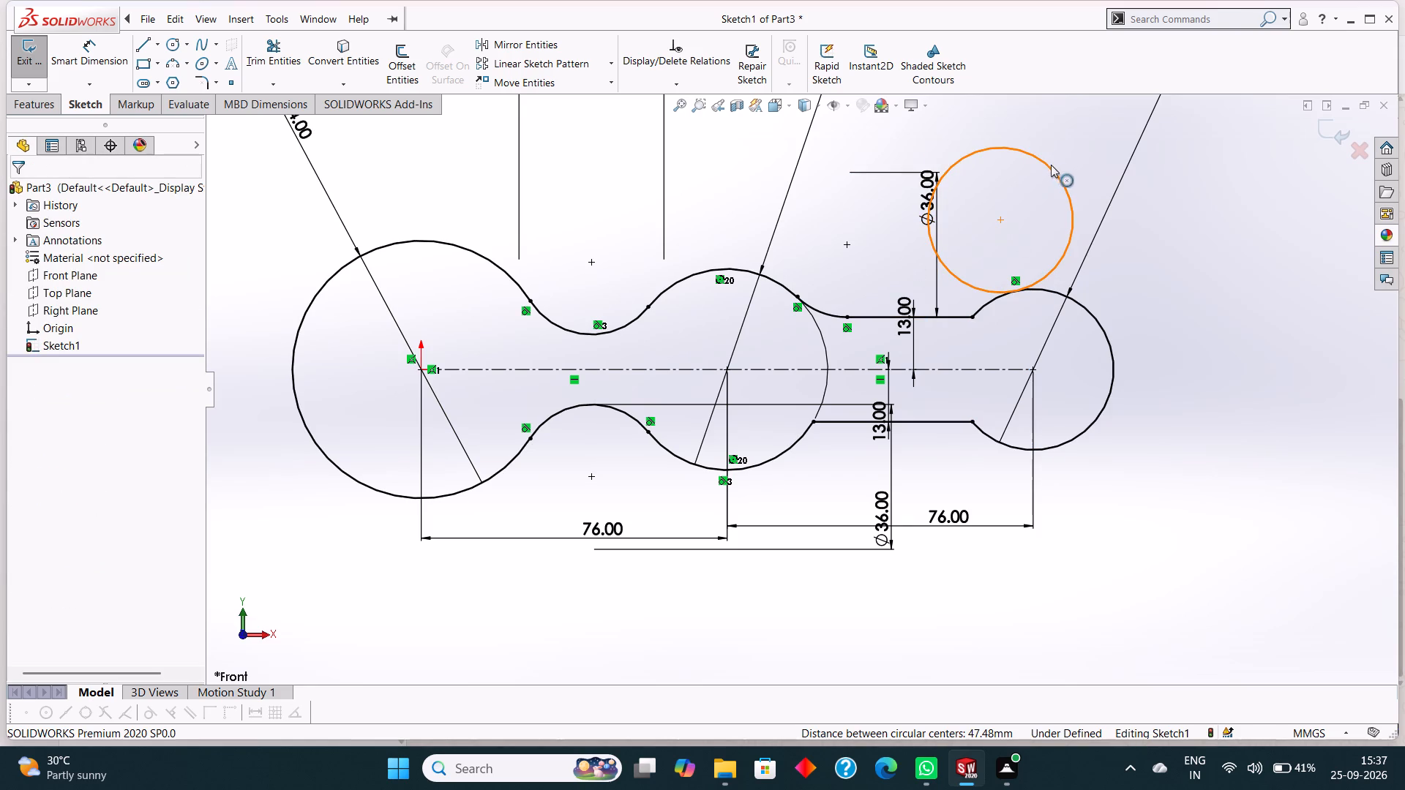
Move the upper tangent arc's 36 mm diameter dimension clear of the new circle, toward the middle circle.
drag(923, 177, 875, 185)
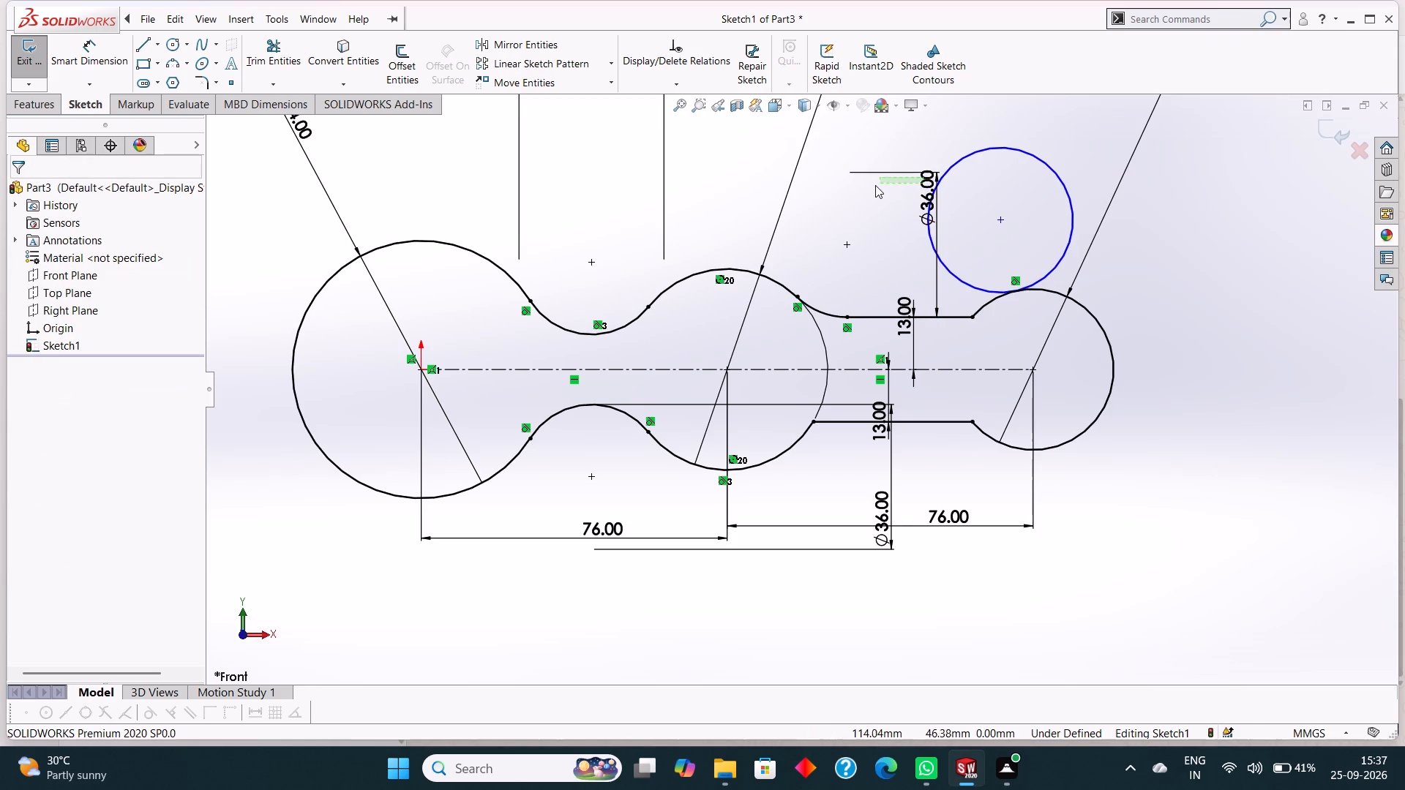
drag(875, 185, 868, 185)
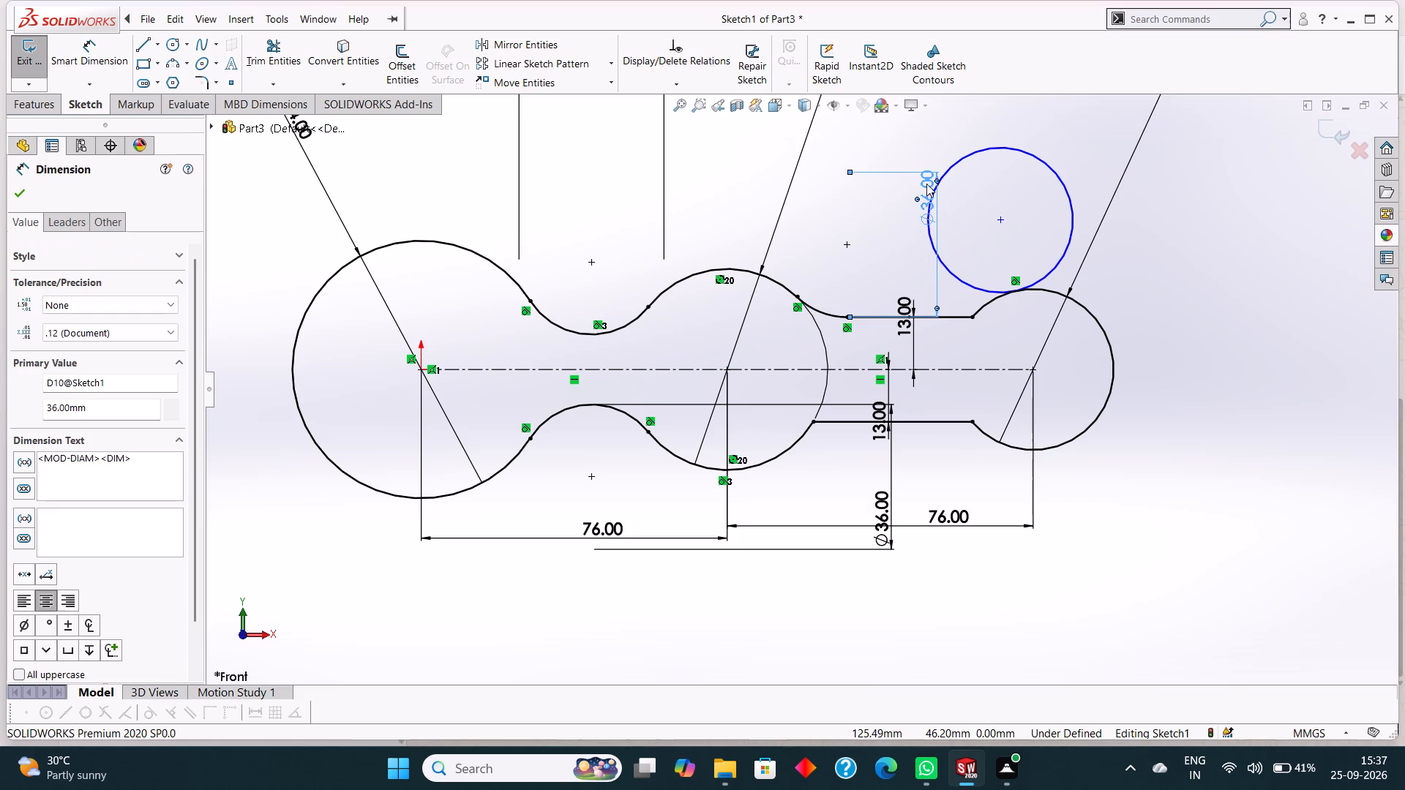
drag(926, 182, 858, 187)
key(Escape)
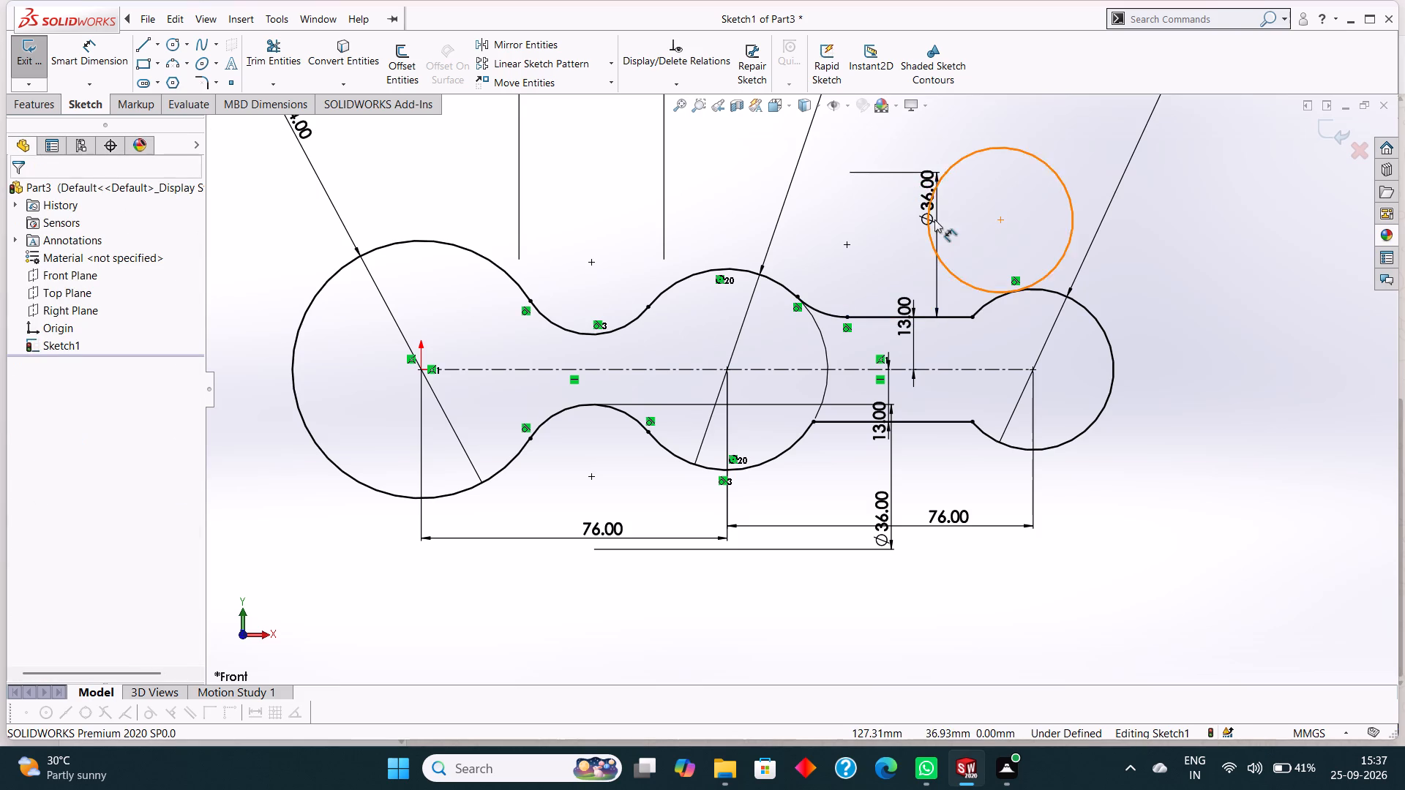
drag(936, 213, 828, 201)
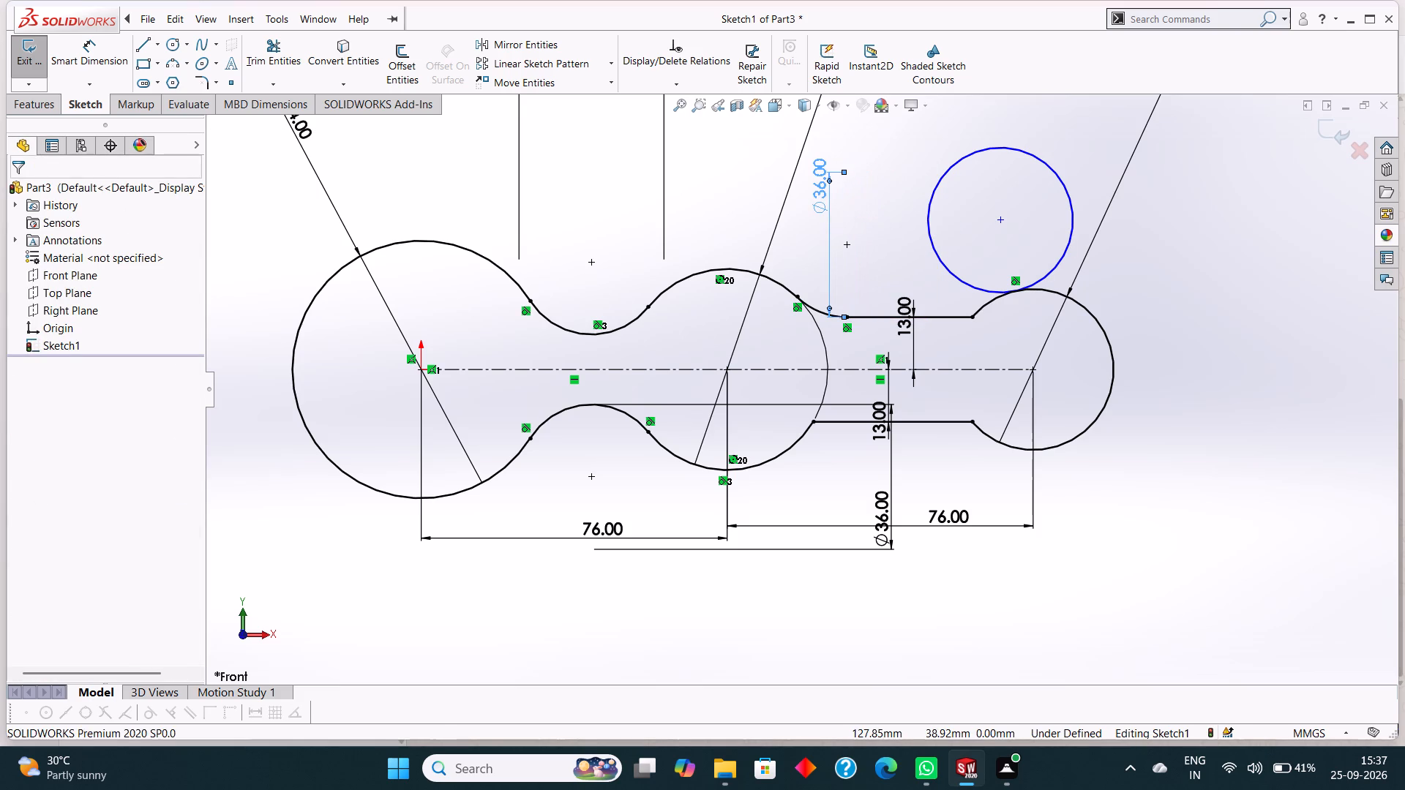
click(21, 199)
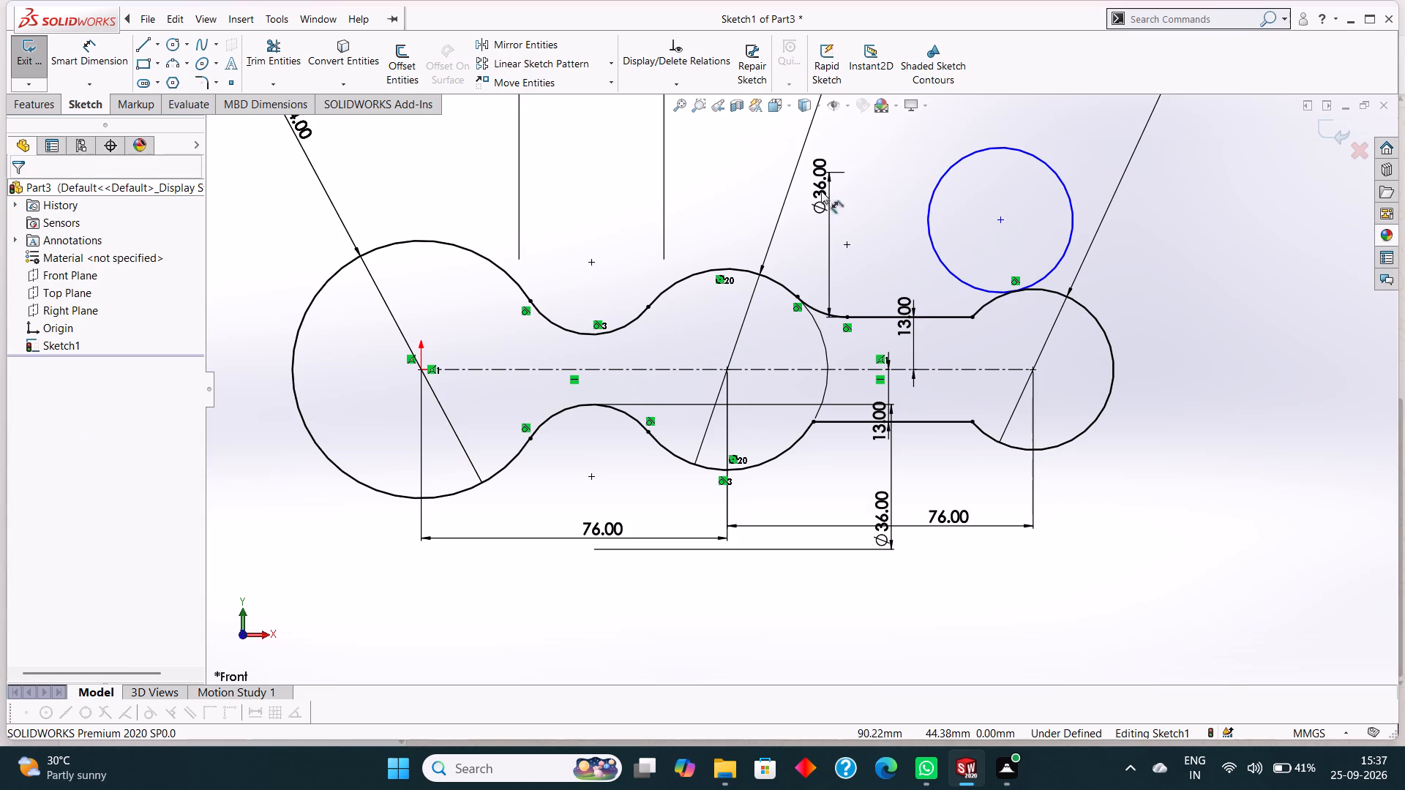
key(Escape)
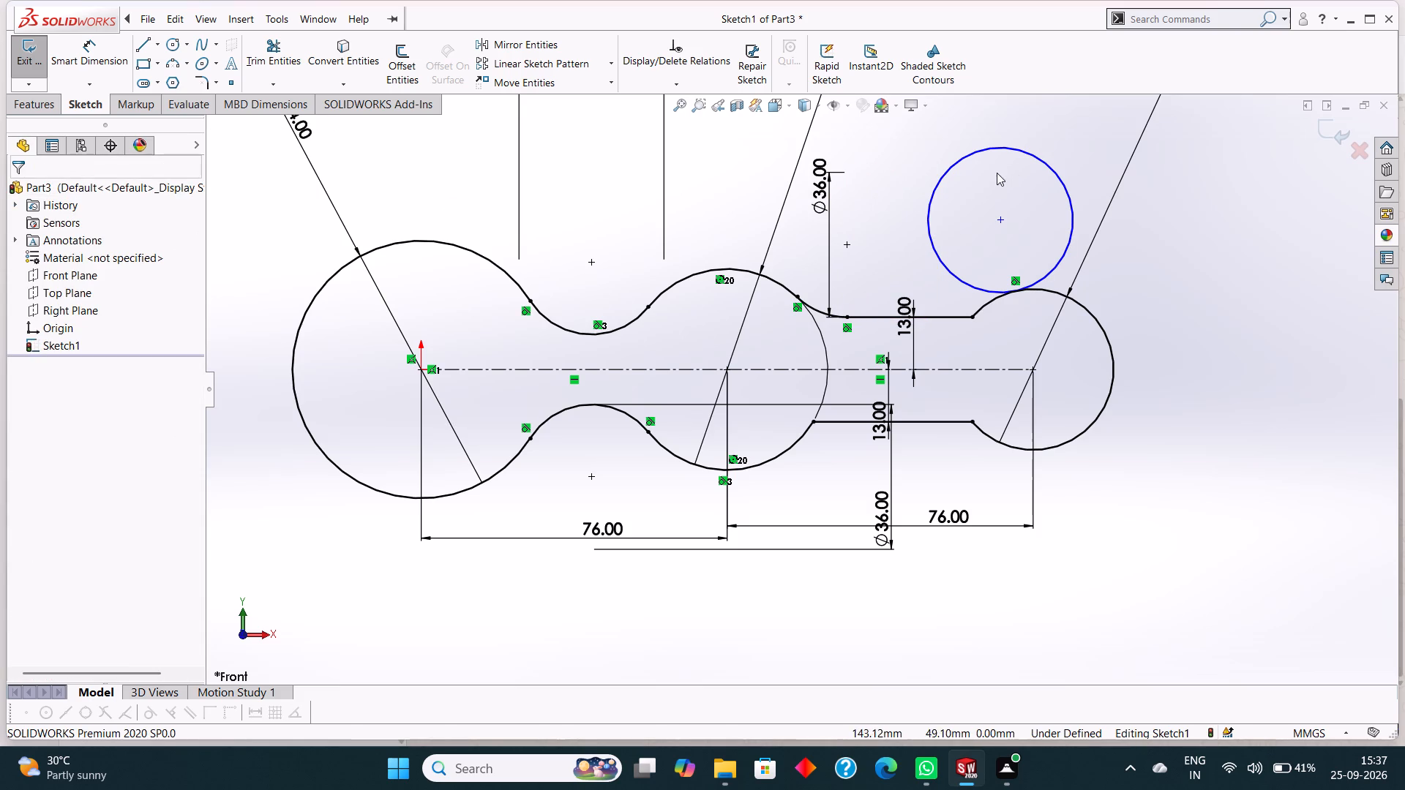
key(Escape)
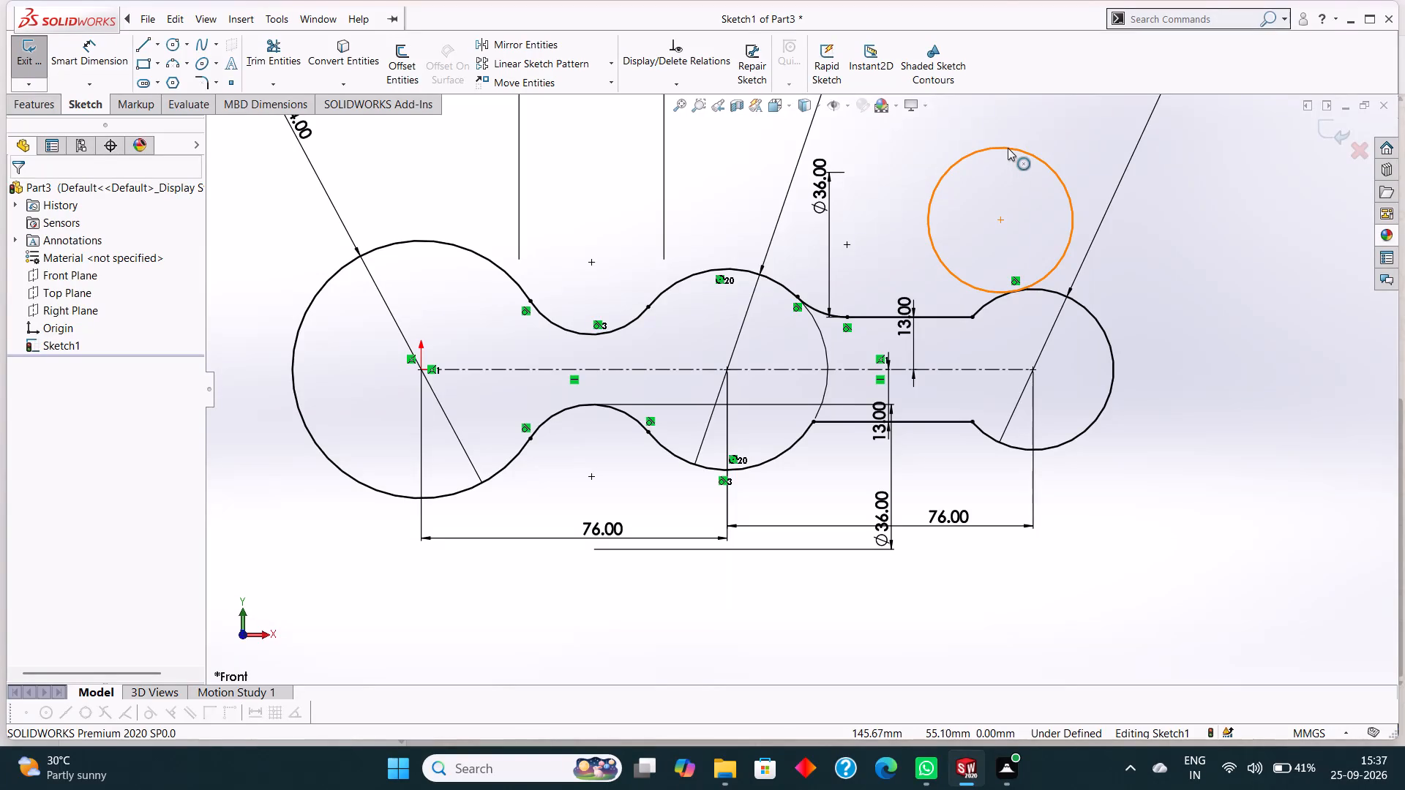
Make the new 18 mm radius circle tangent to the upper offset line.
click(1005, 144)
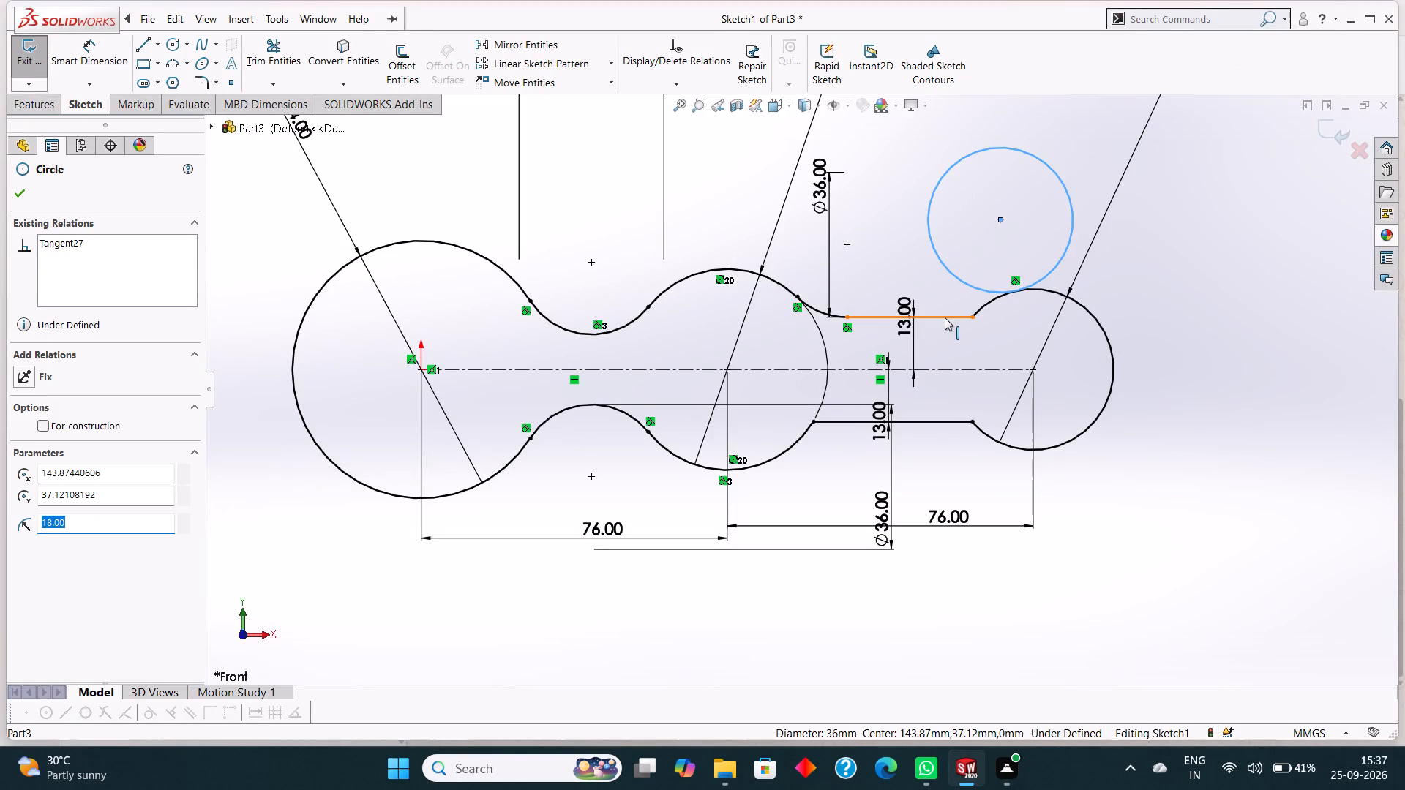
ctrl+click(945, 317)
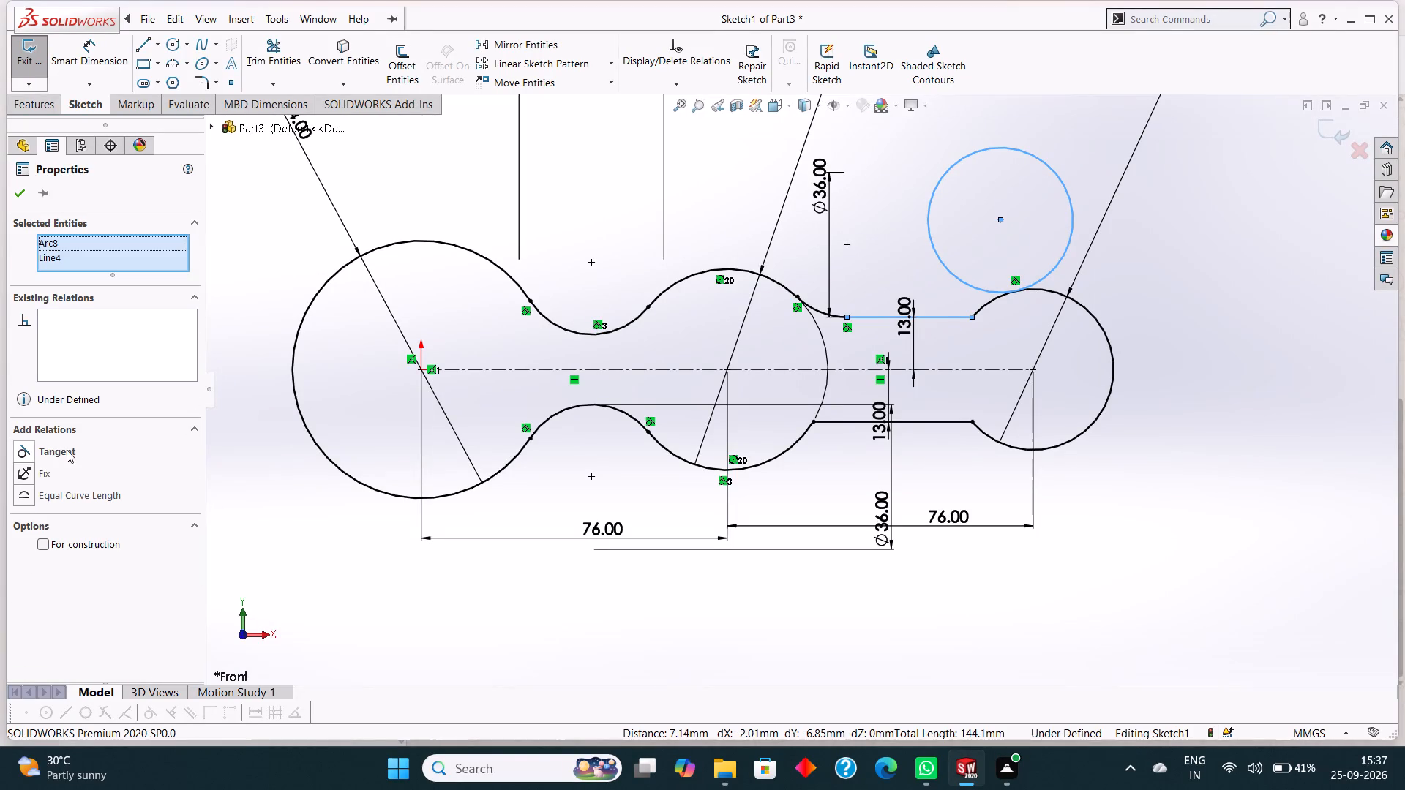
click(70, 445)
click(21, 188)
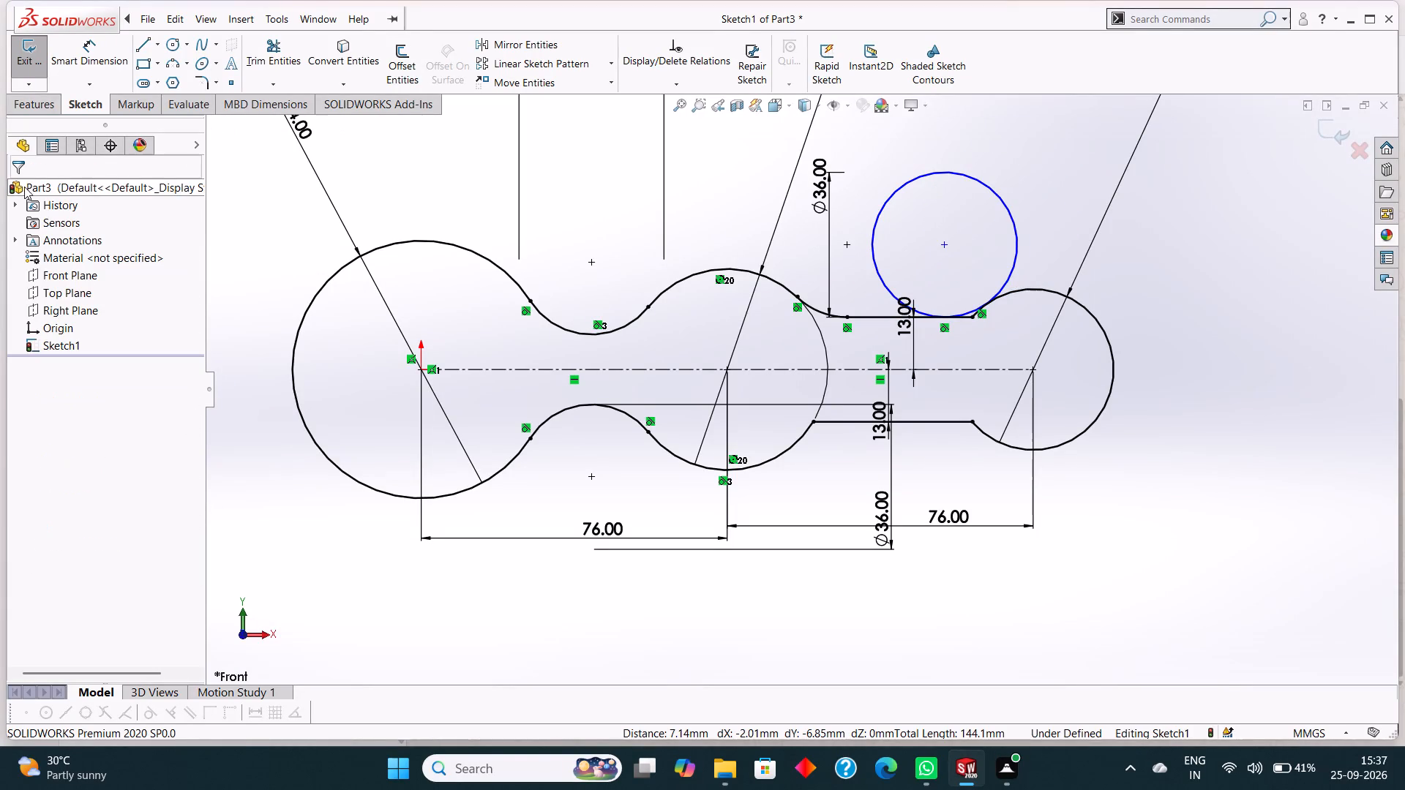
Dimension the diameter of the new tangent circle above the upper offset line, beside the 40 mm end circle.
drag(72, 48, 80, 48)
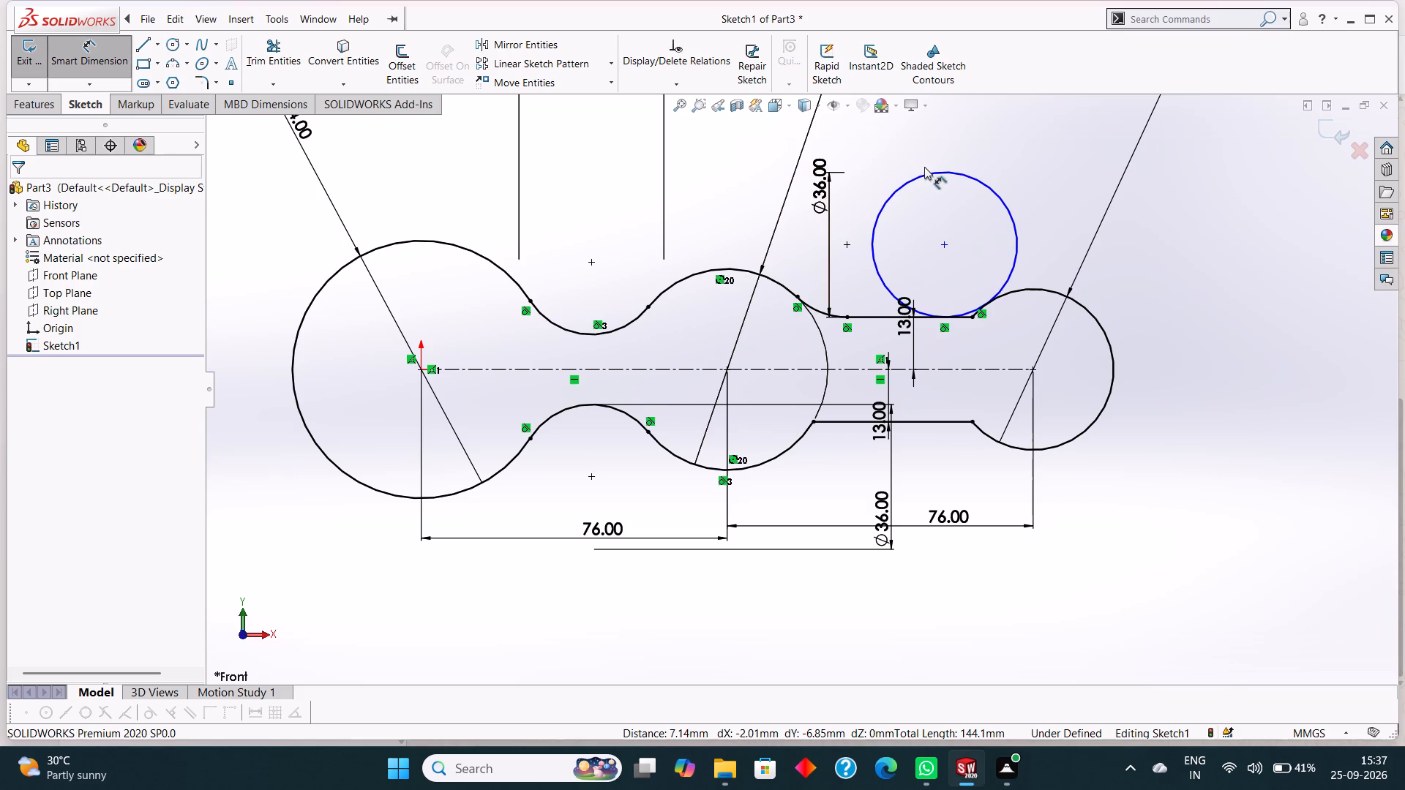
click(928, 173)
click(1035, 148)
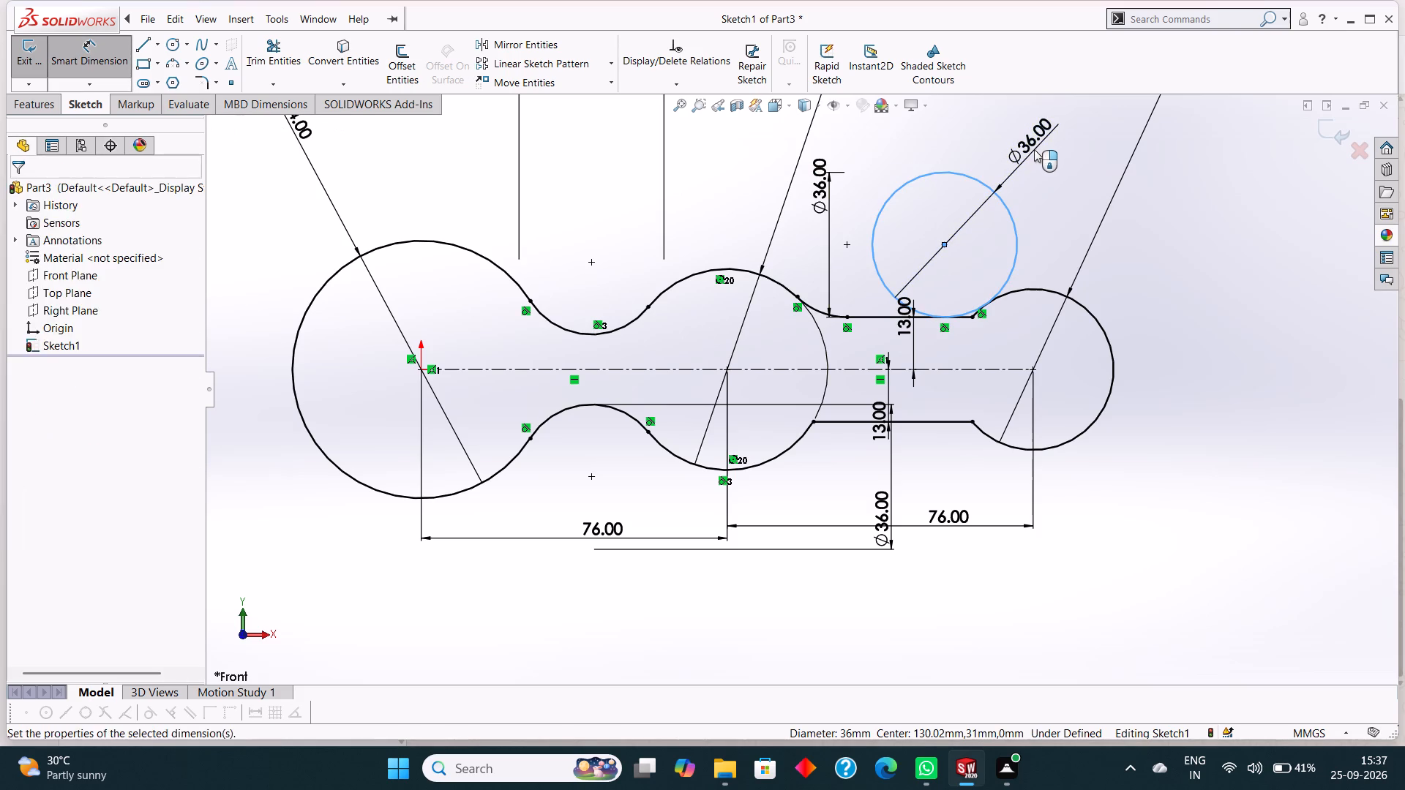
click(974, 128)
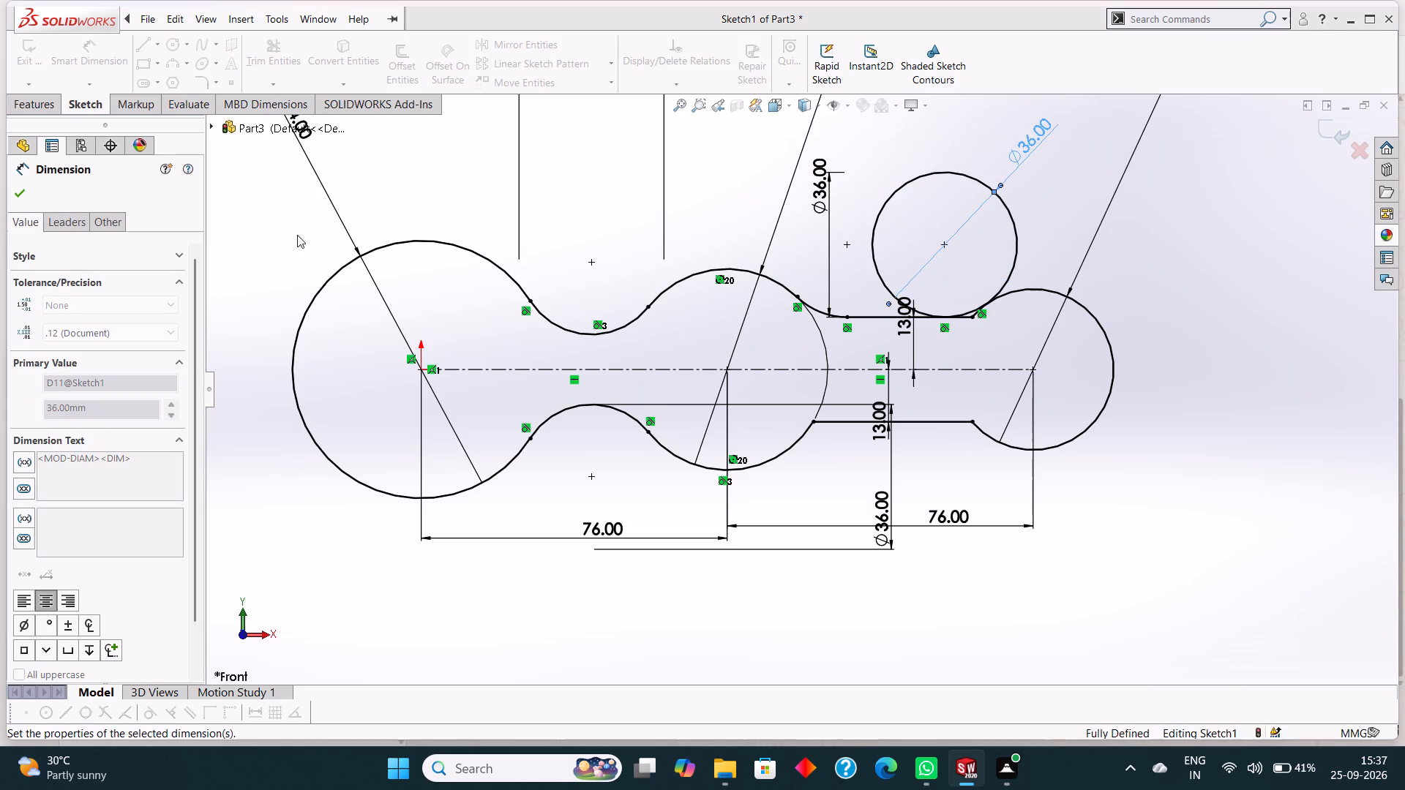
click(26, 192)
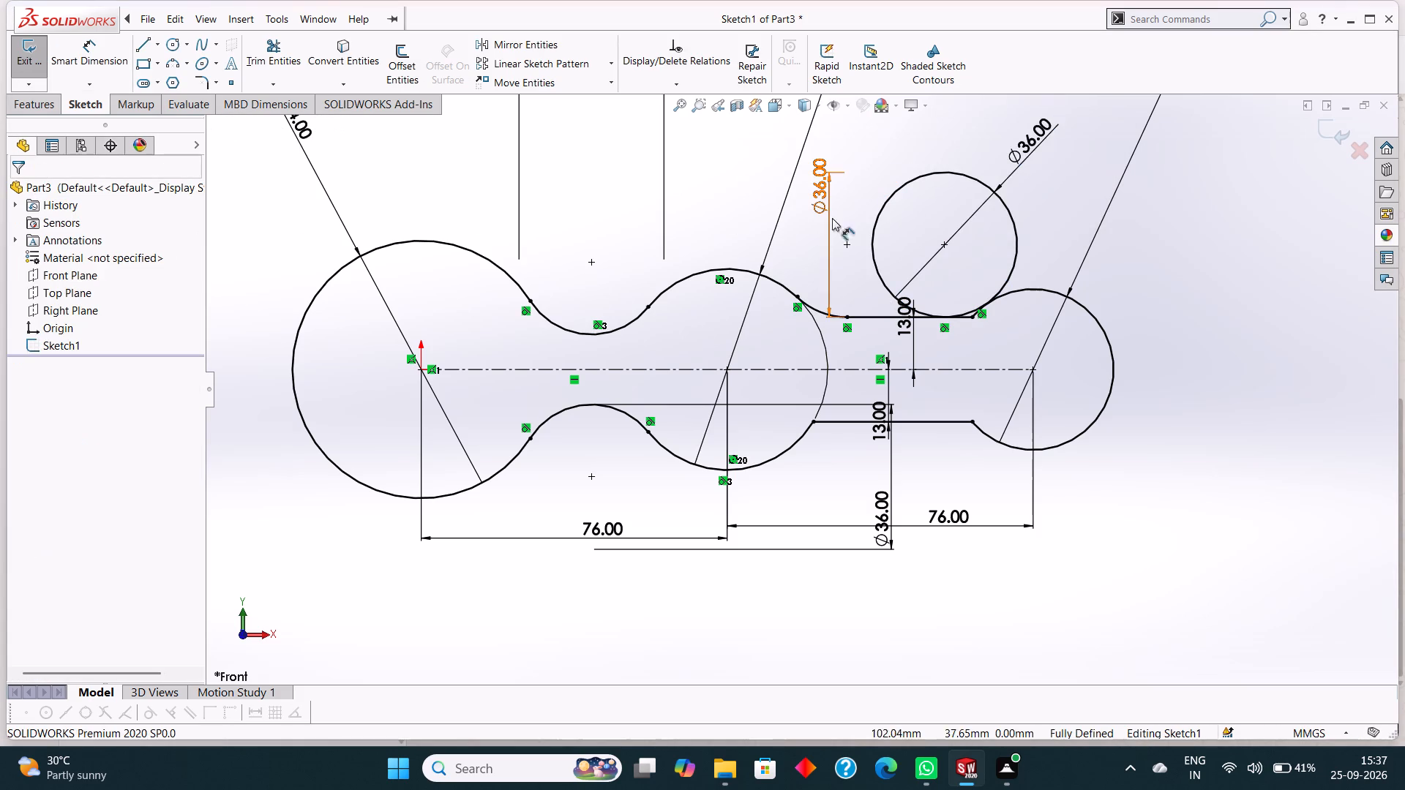
Trim the new upper circle to its tangent arc and remove the leftover offset line and end circle stubs at that corner.
click(283, 54)
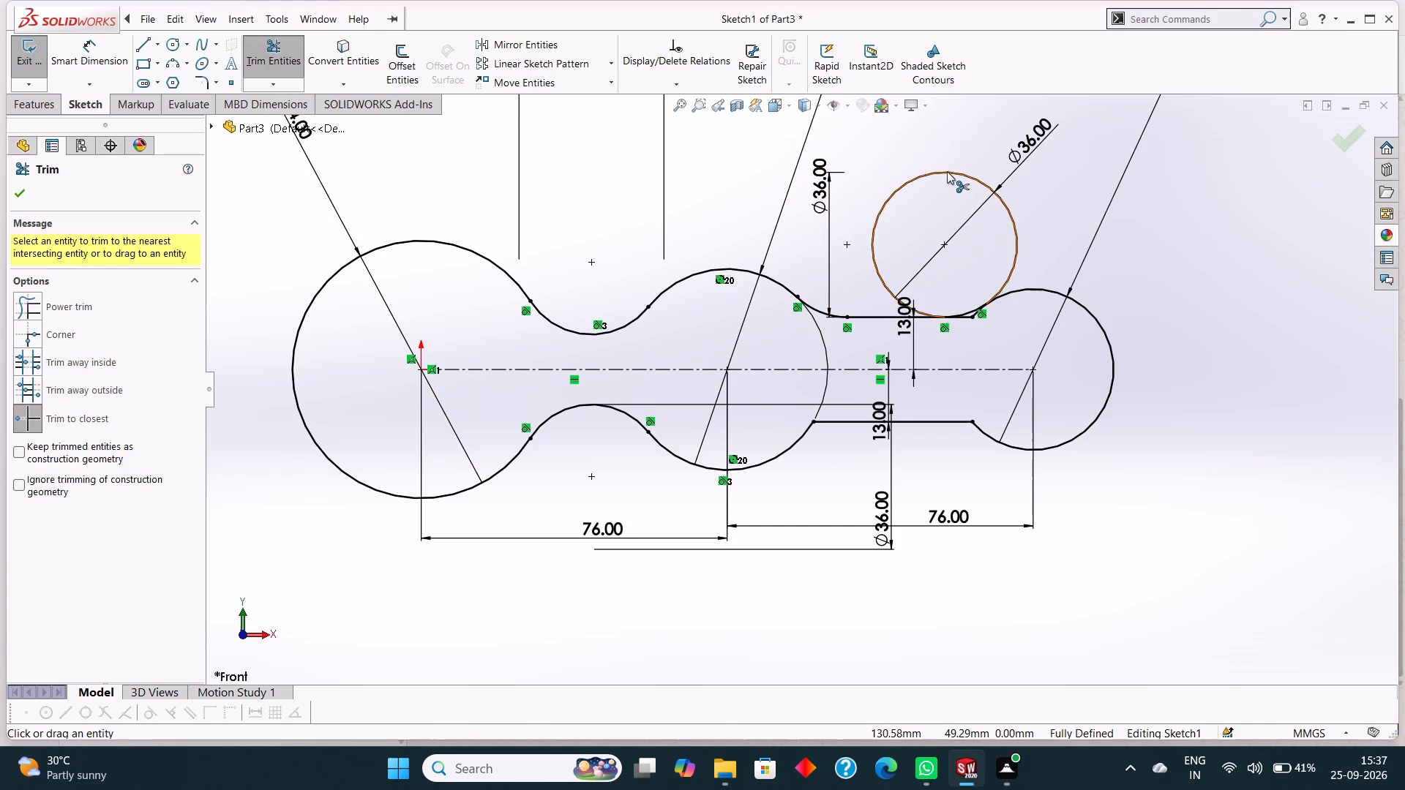
click(947, 172)
scroll(980, 324, down, 4)
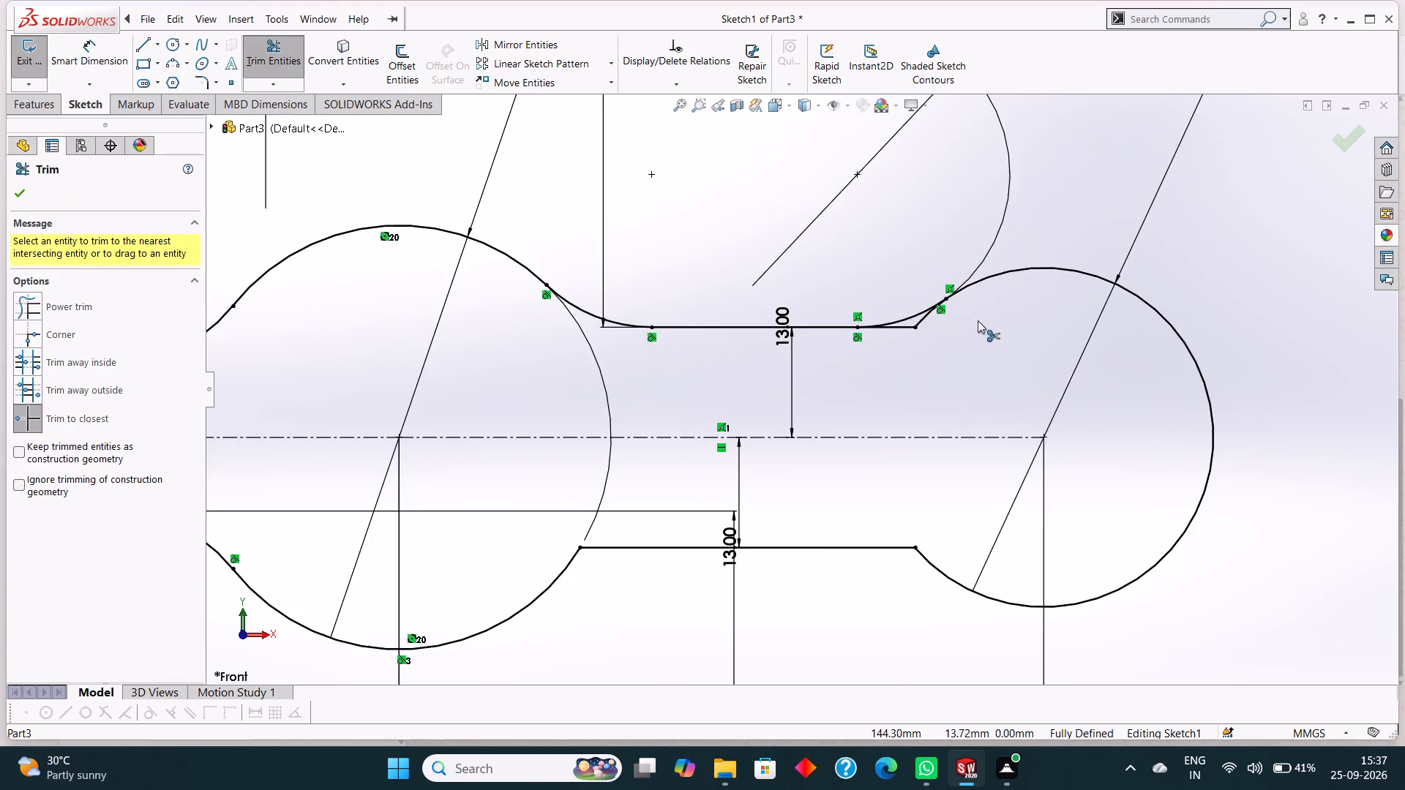
scroll(975, 317, down, 2)
click(852, 340)
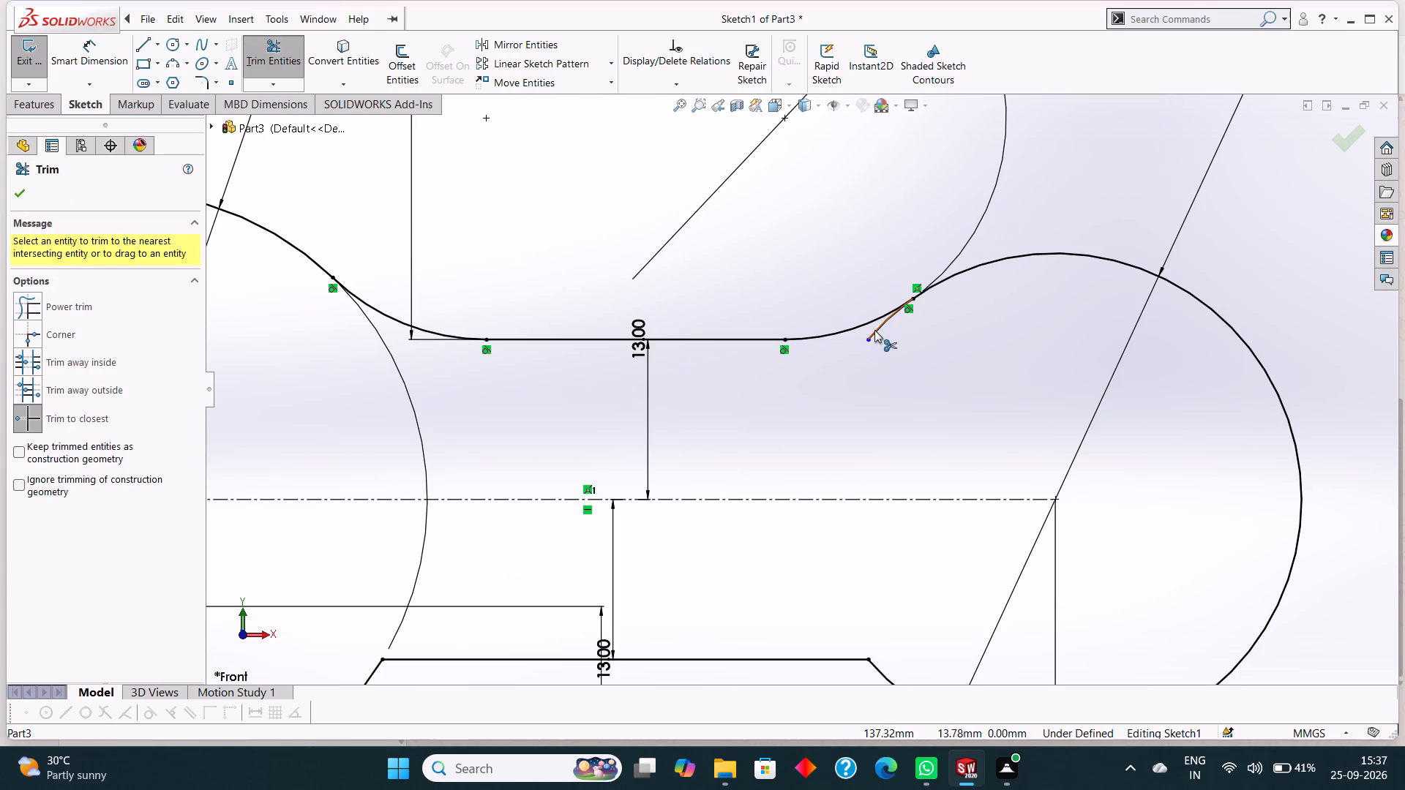
click(877, 326)
scroll(929, 339, up, 7)
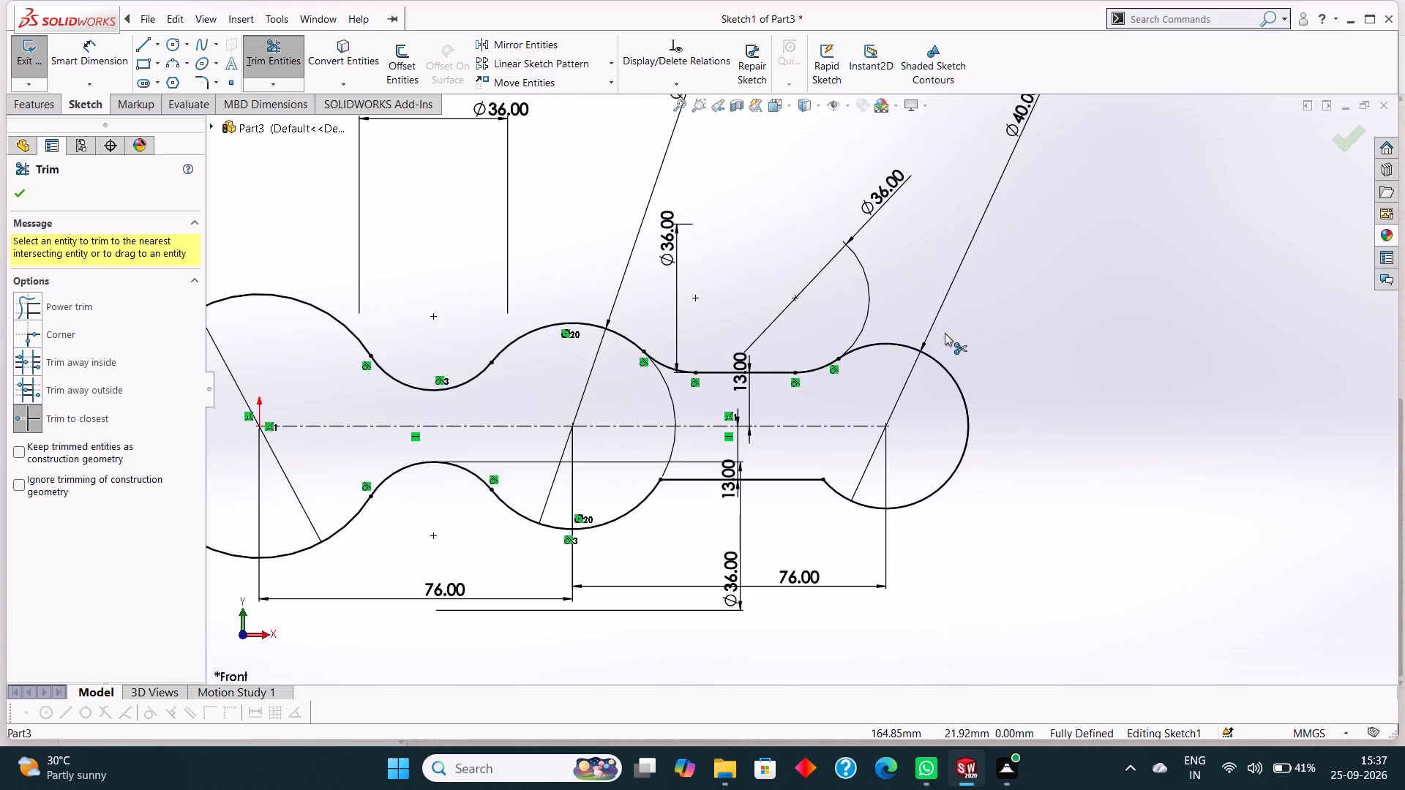
scroll(952, 331, up, 4)
scroll(736, 392, down, 3)
scroll(804, 377, up, 3)
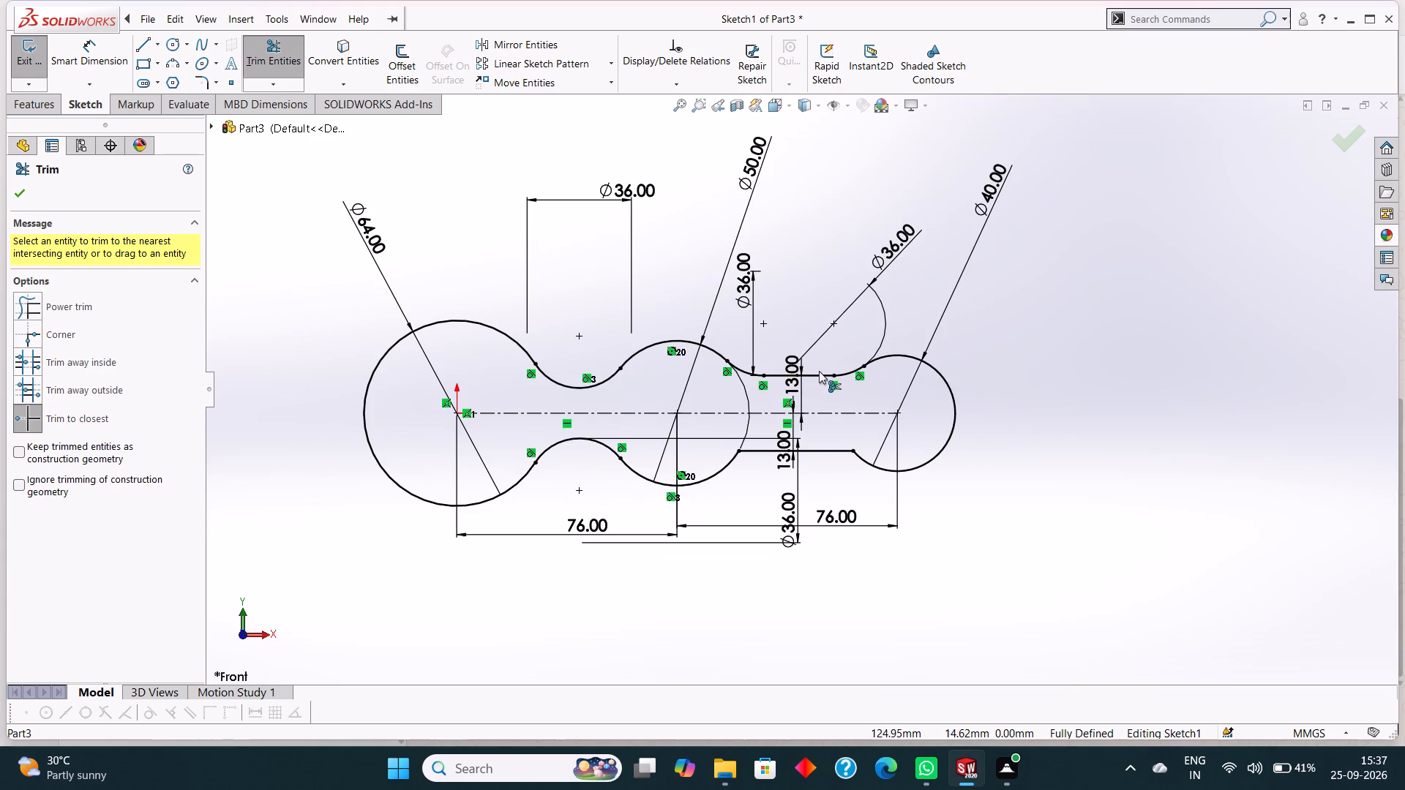
scroll(782, 318, up, 4)
scroll(772, 436, down, 4)
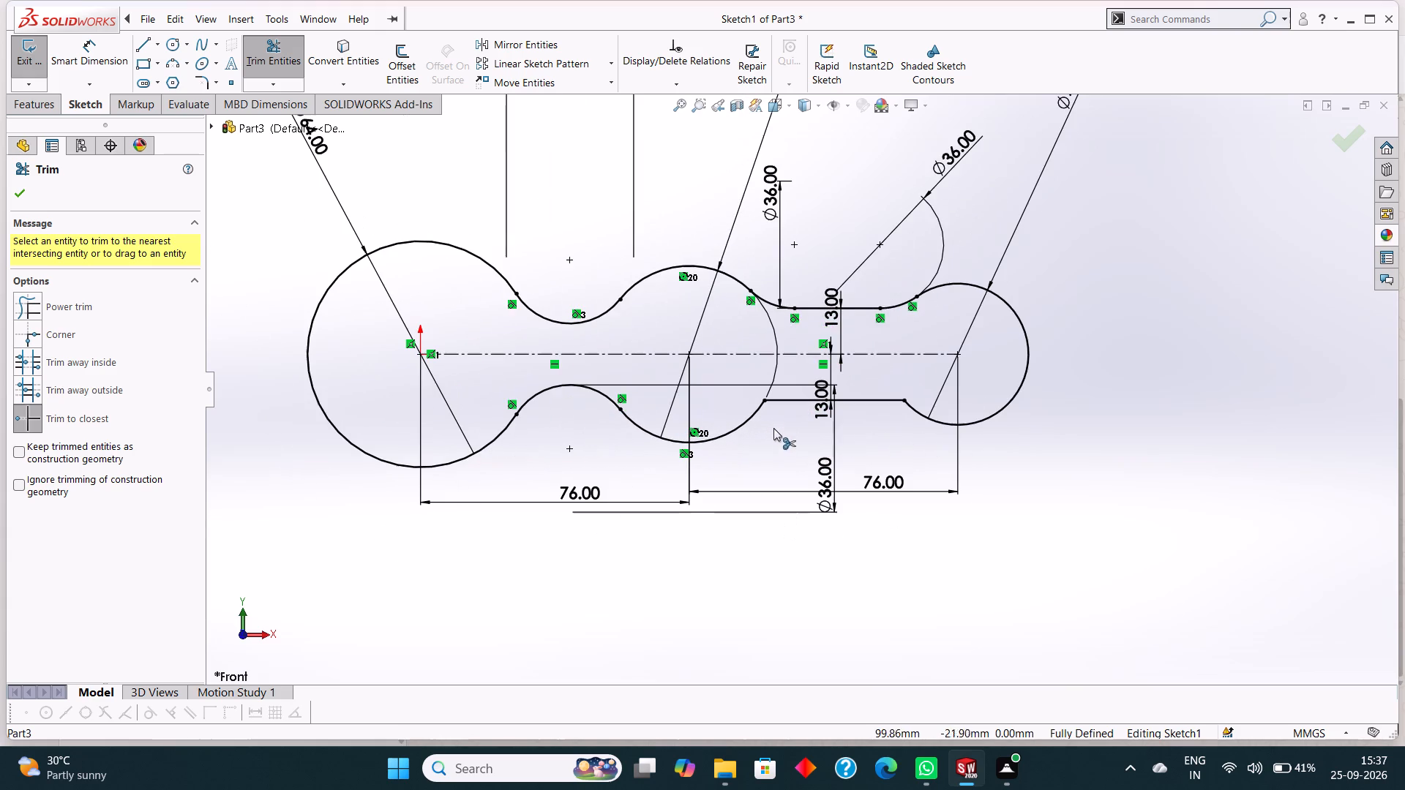
click(17, 193)
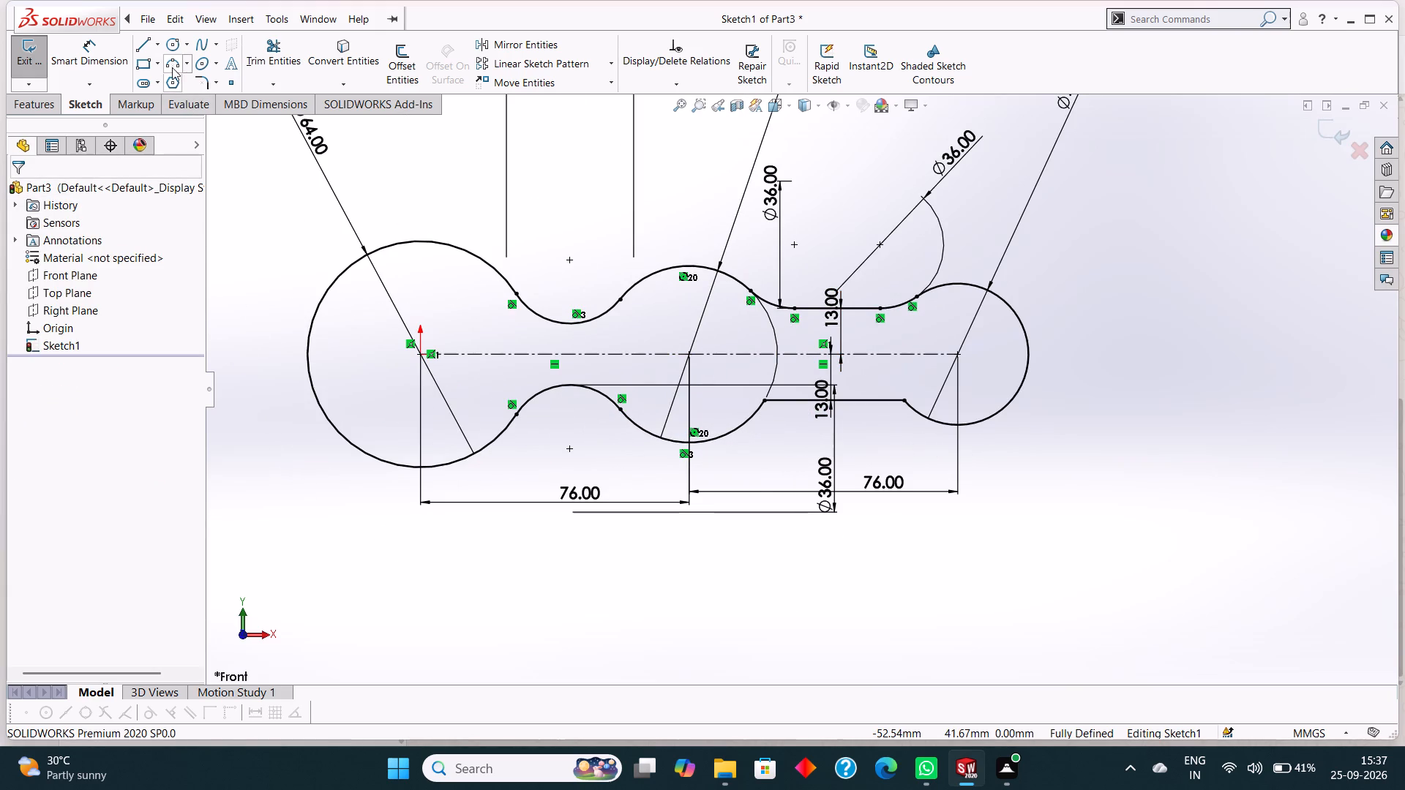
Sketch a circle with an 18 mm radius below the lower offset line, near the 50 mm middle circle.
click(171, 48)
scroll(769, 443, down, 2)
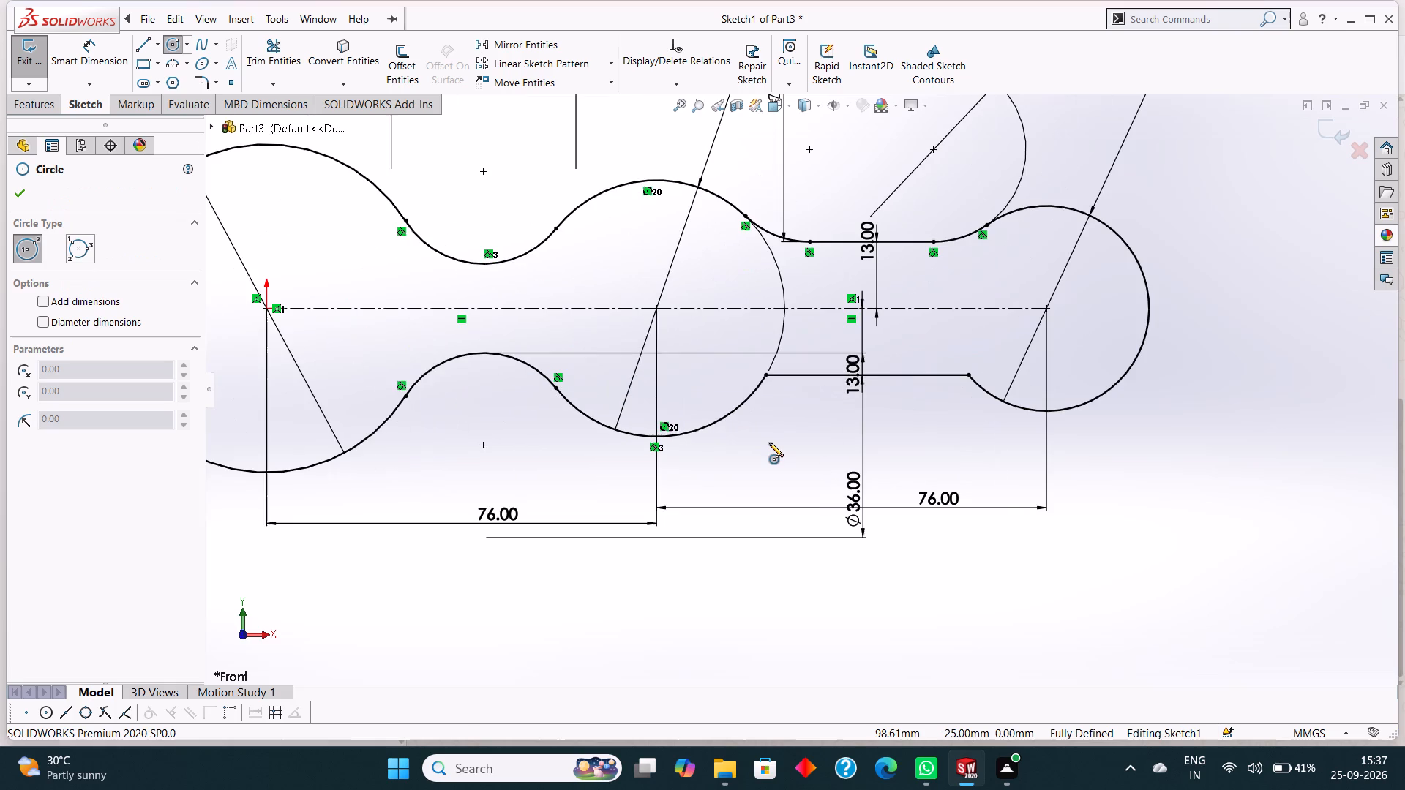
click(782, 466)
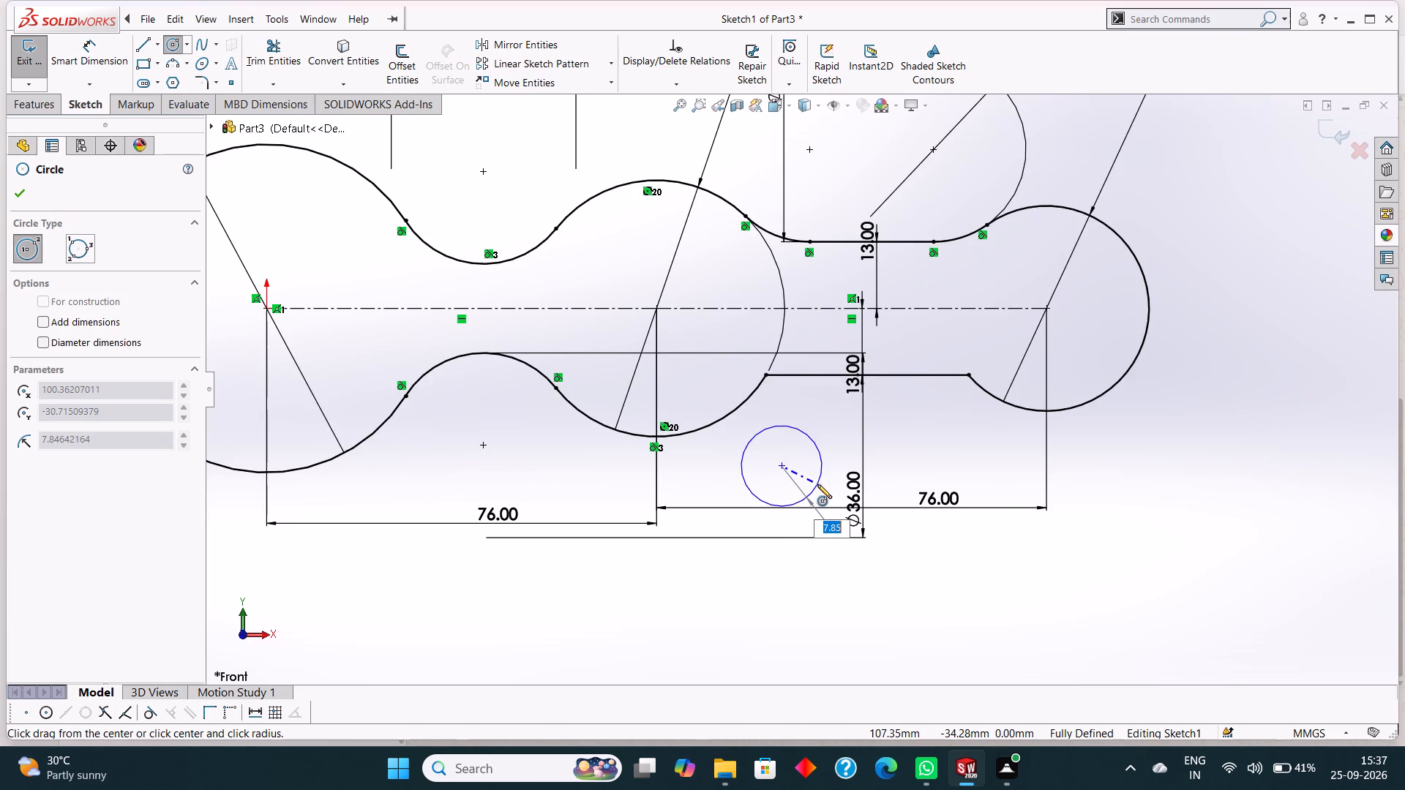
text(18)
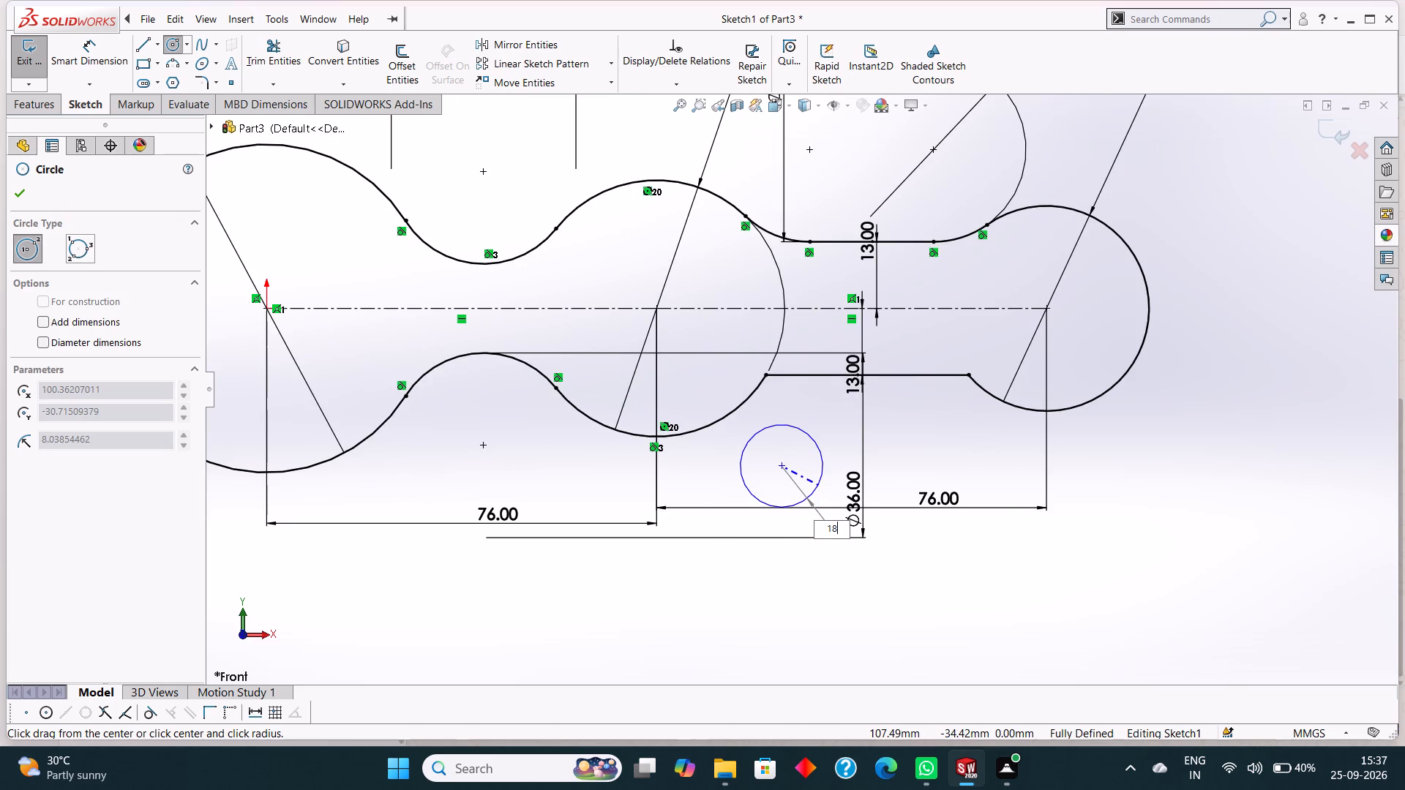
key(Return)
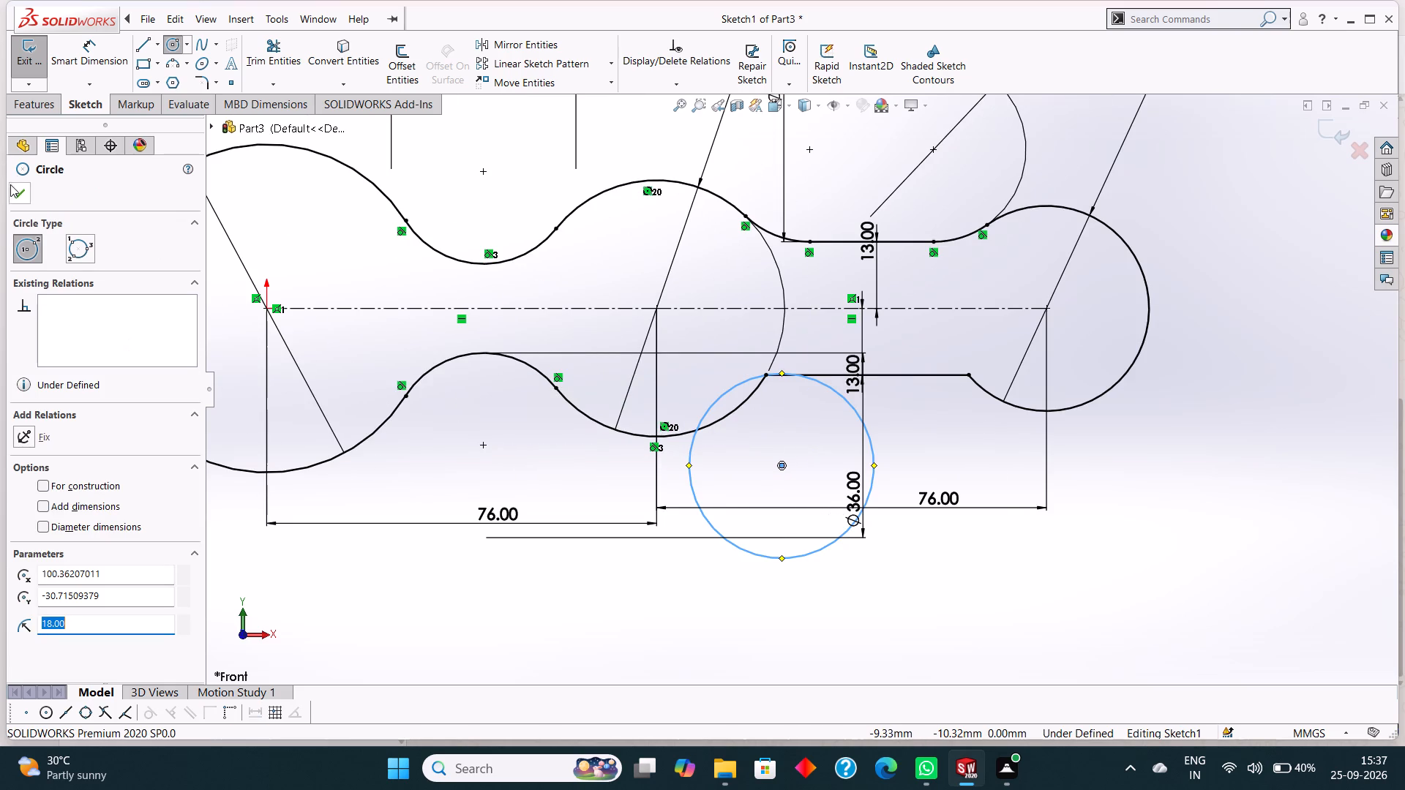
click(10, 191)
key(Escape)
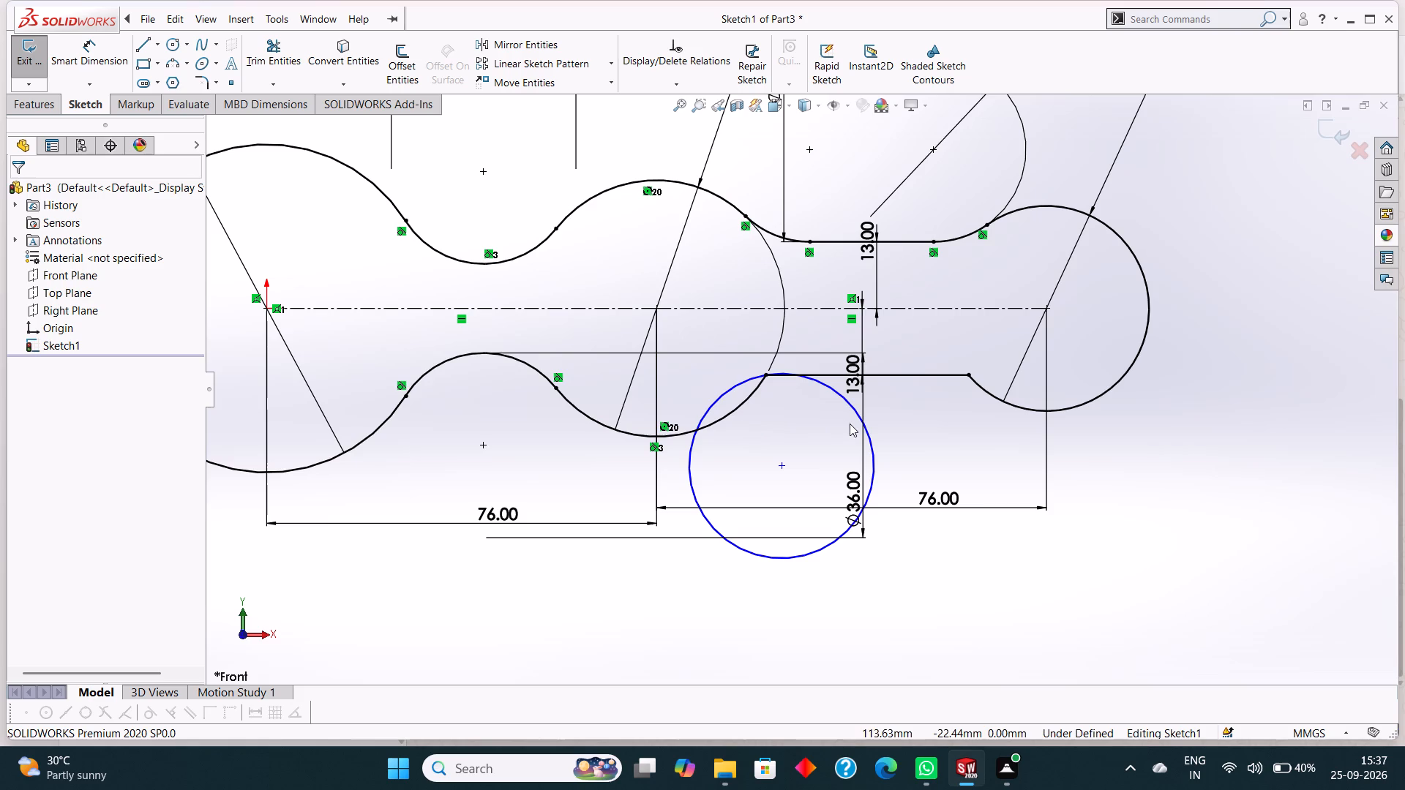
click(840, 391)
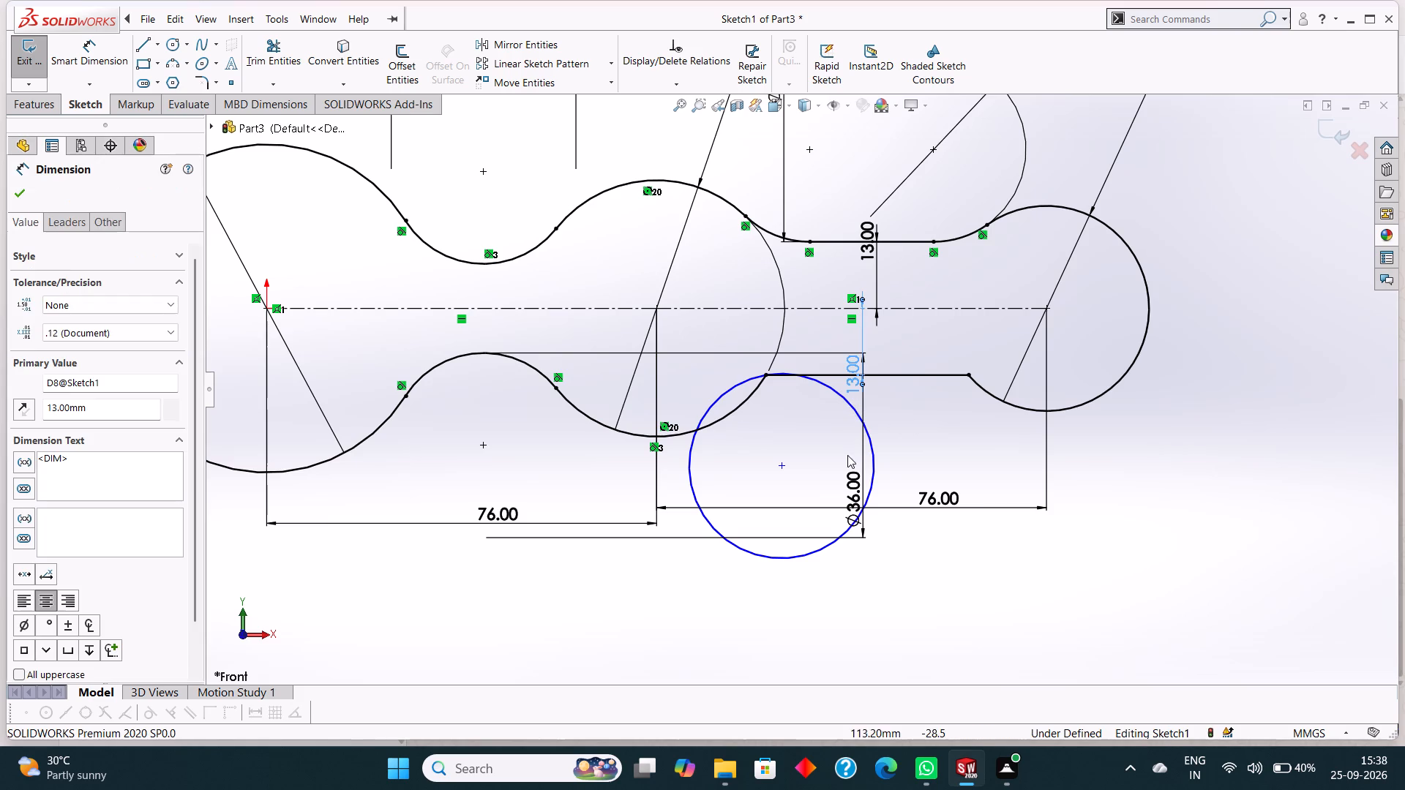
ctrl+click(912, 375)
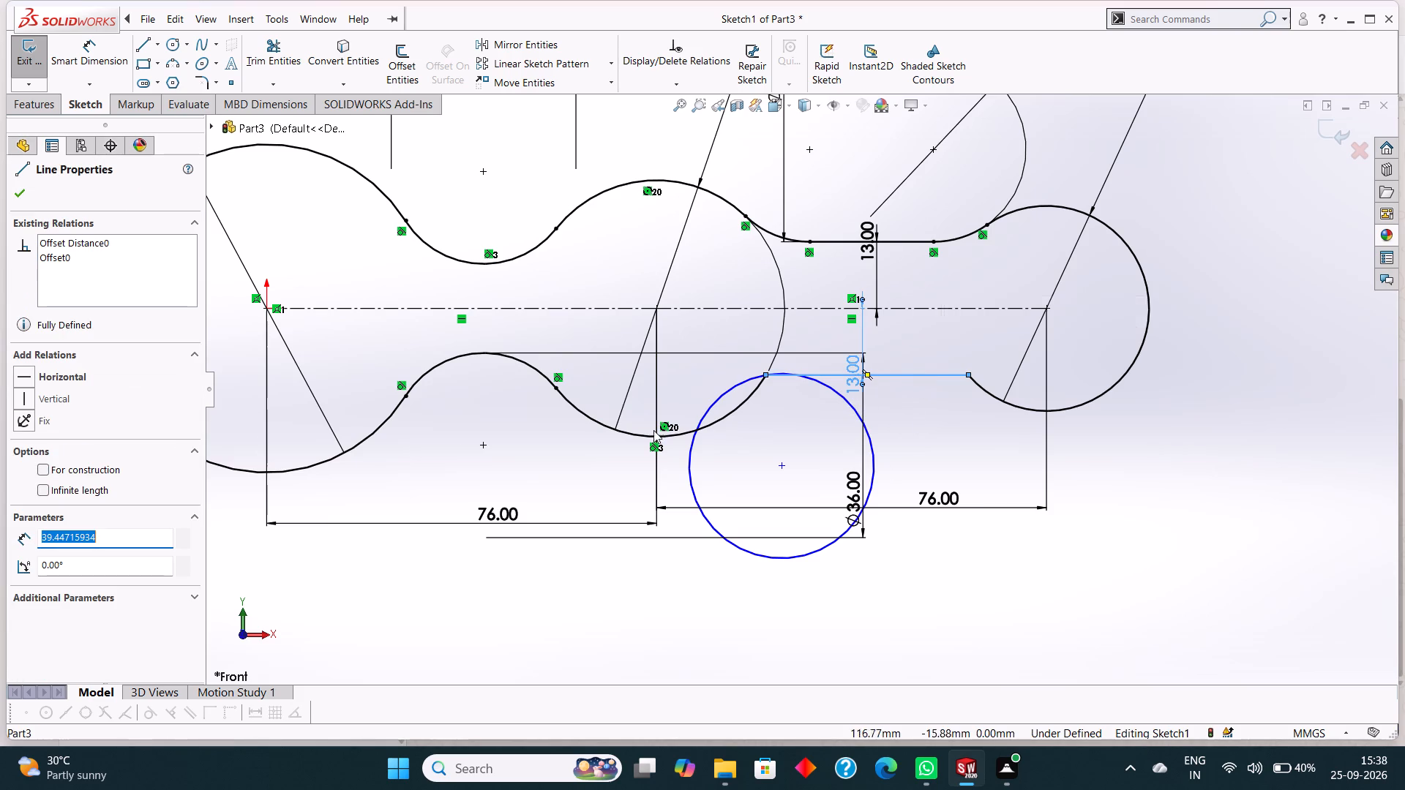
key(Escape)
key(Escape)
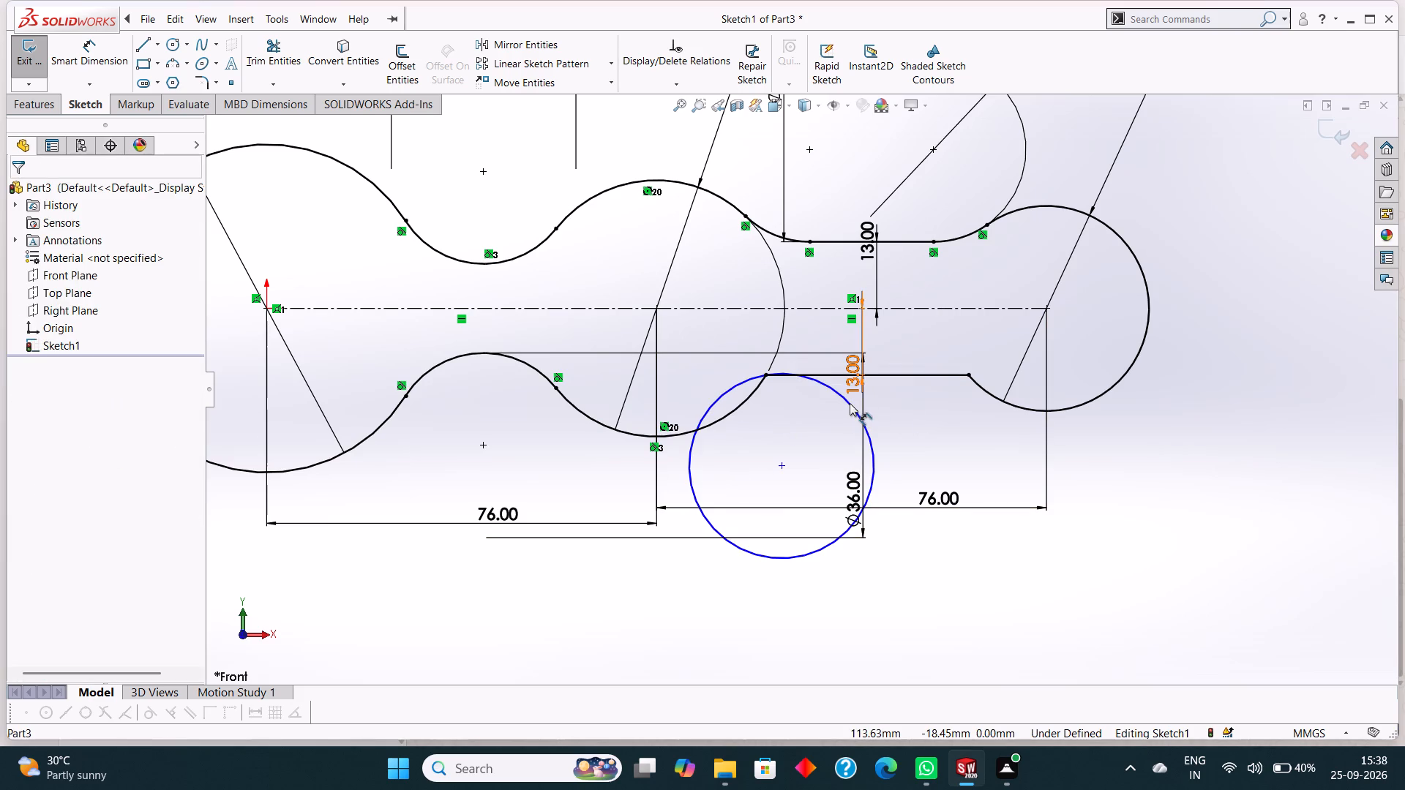
Make the new lower 18 mm radius circle tangent to the lower offset line.
click(689, 485)
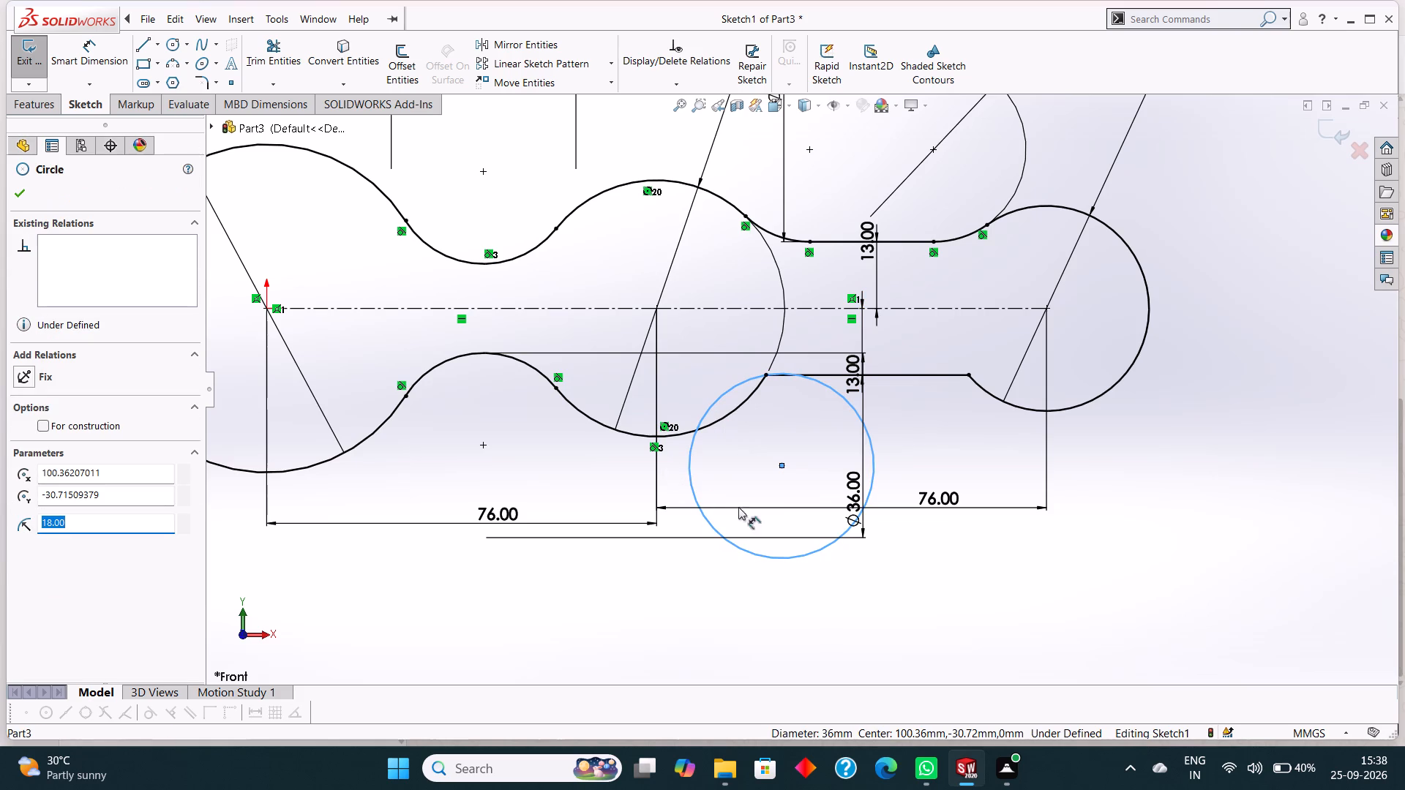
ctrl+click(919, 376)
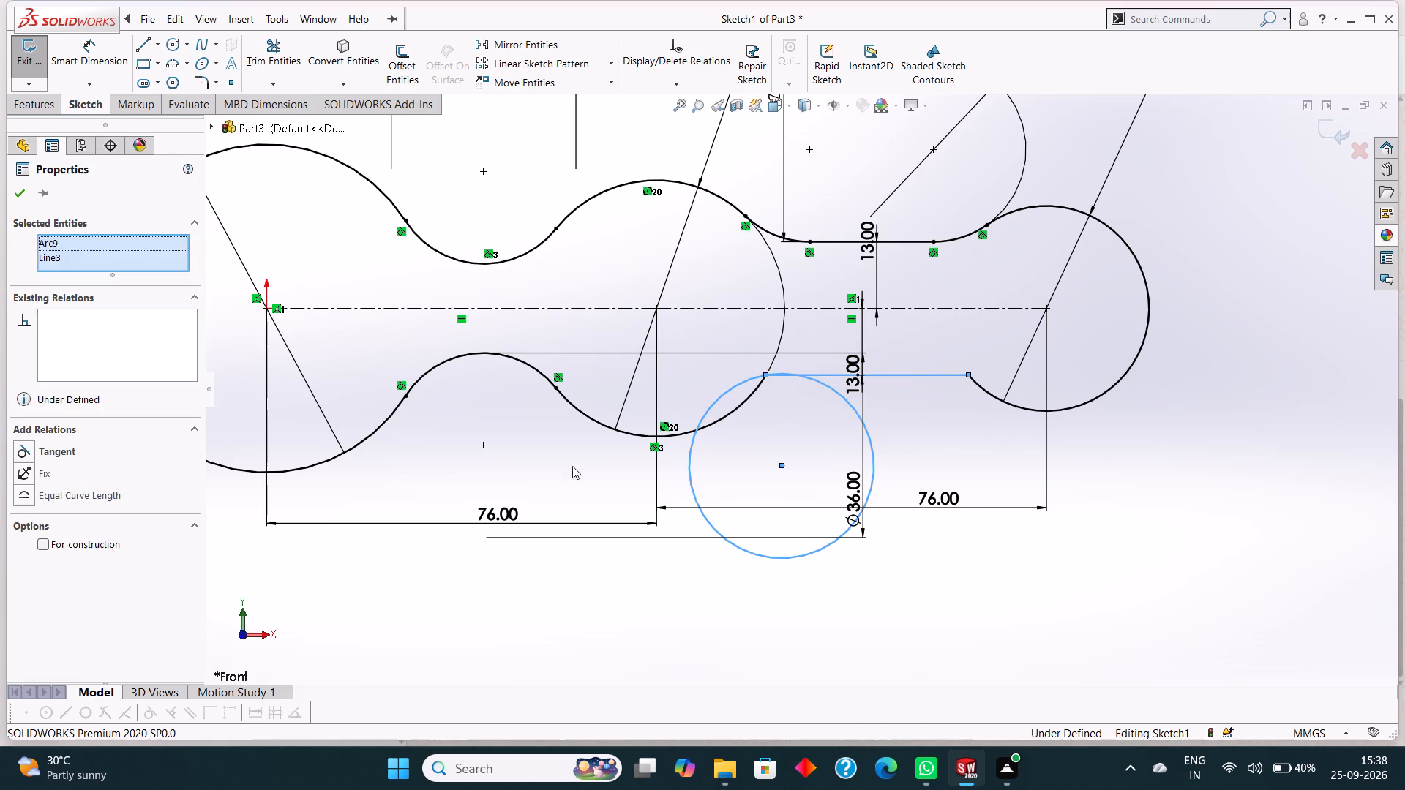
click(56, 451)
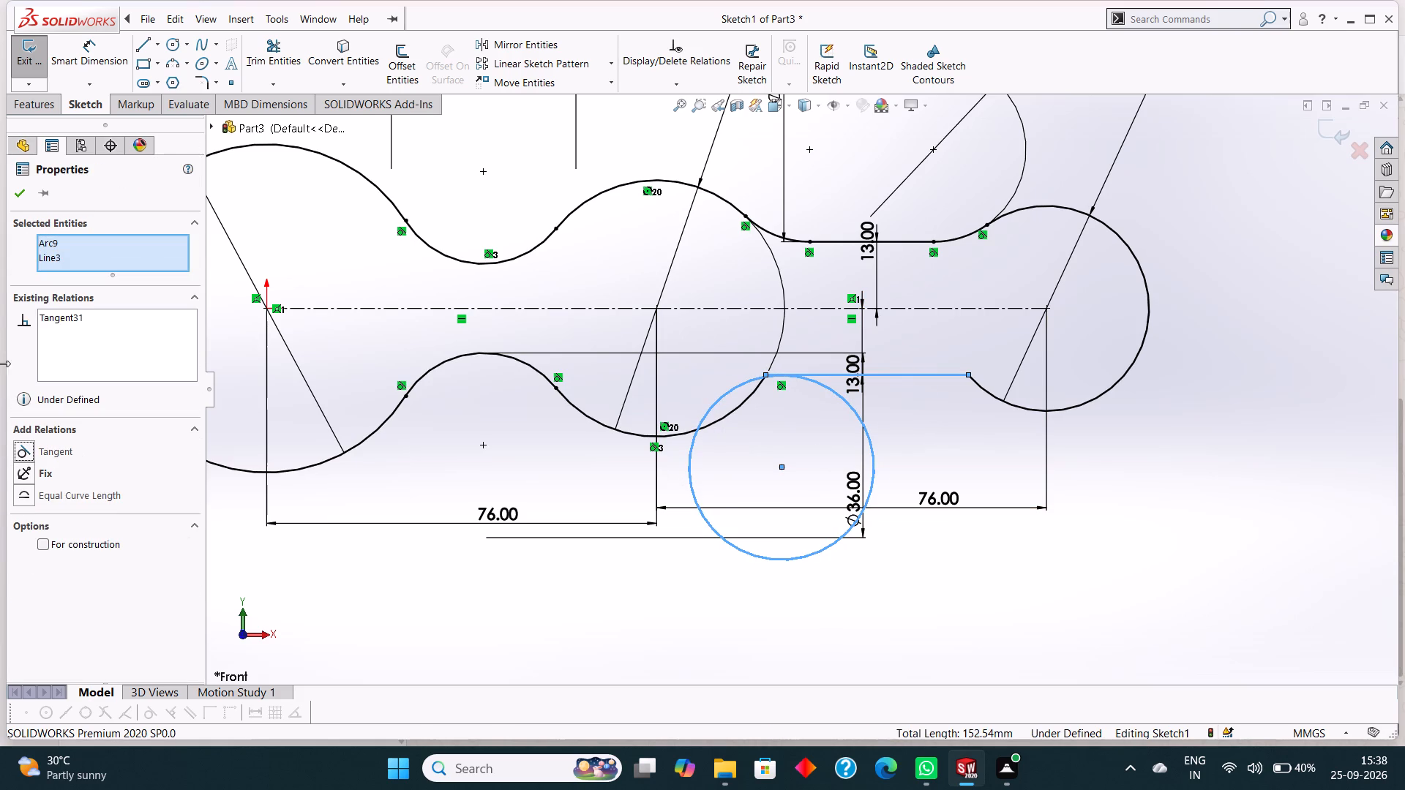
click(18, 192)
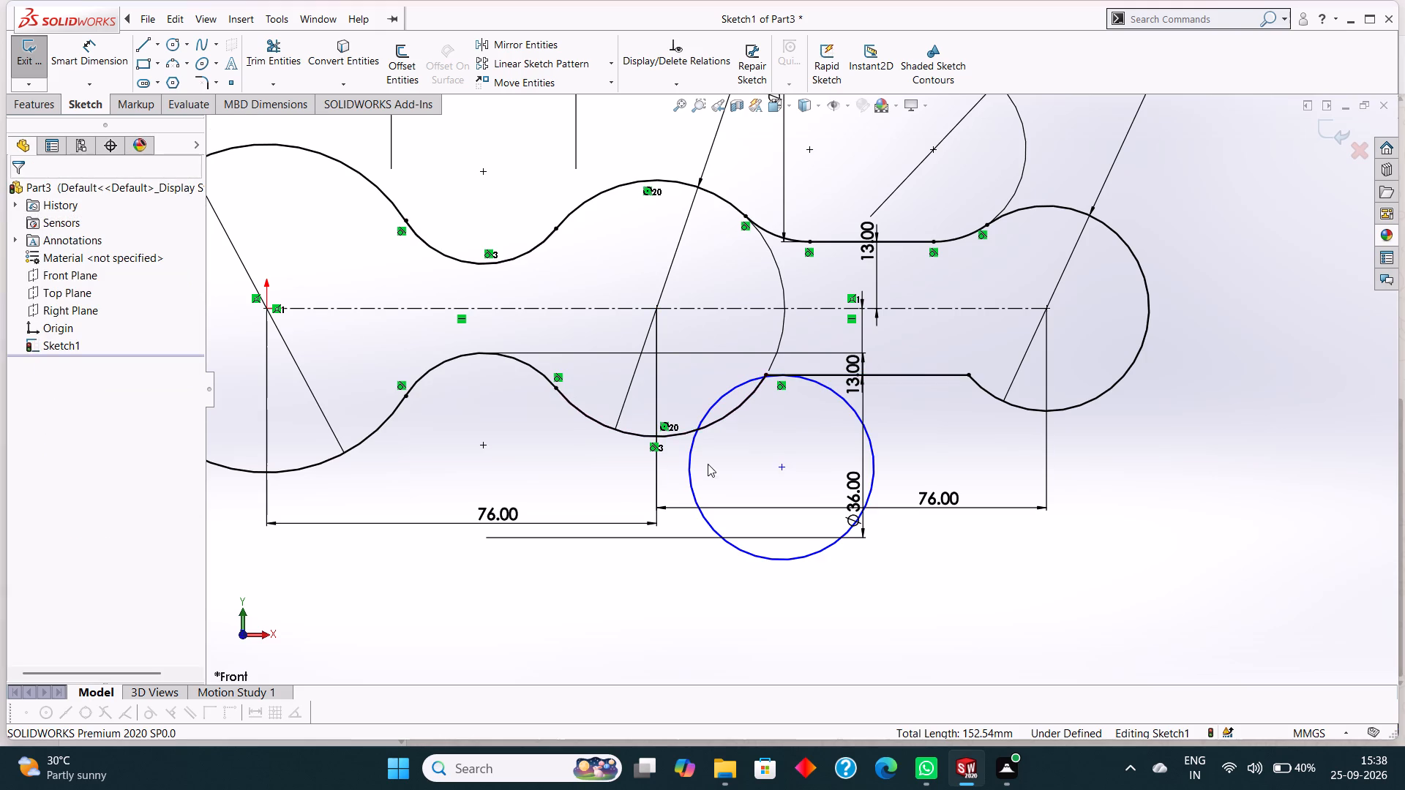
Make the new lower 18 mm radius circle tangent to the lower arc of the 50 mm middle circle.
click(692, 454)
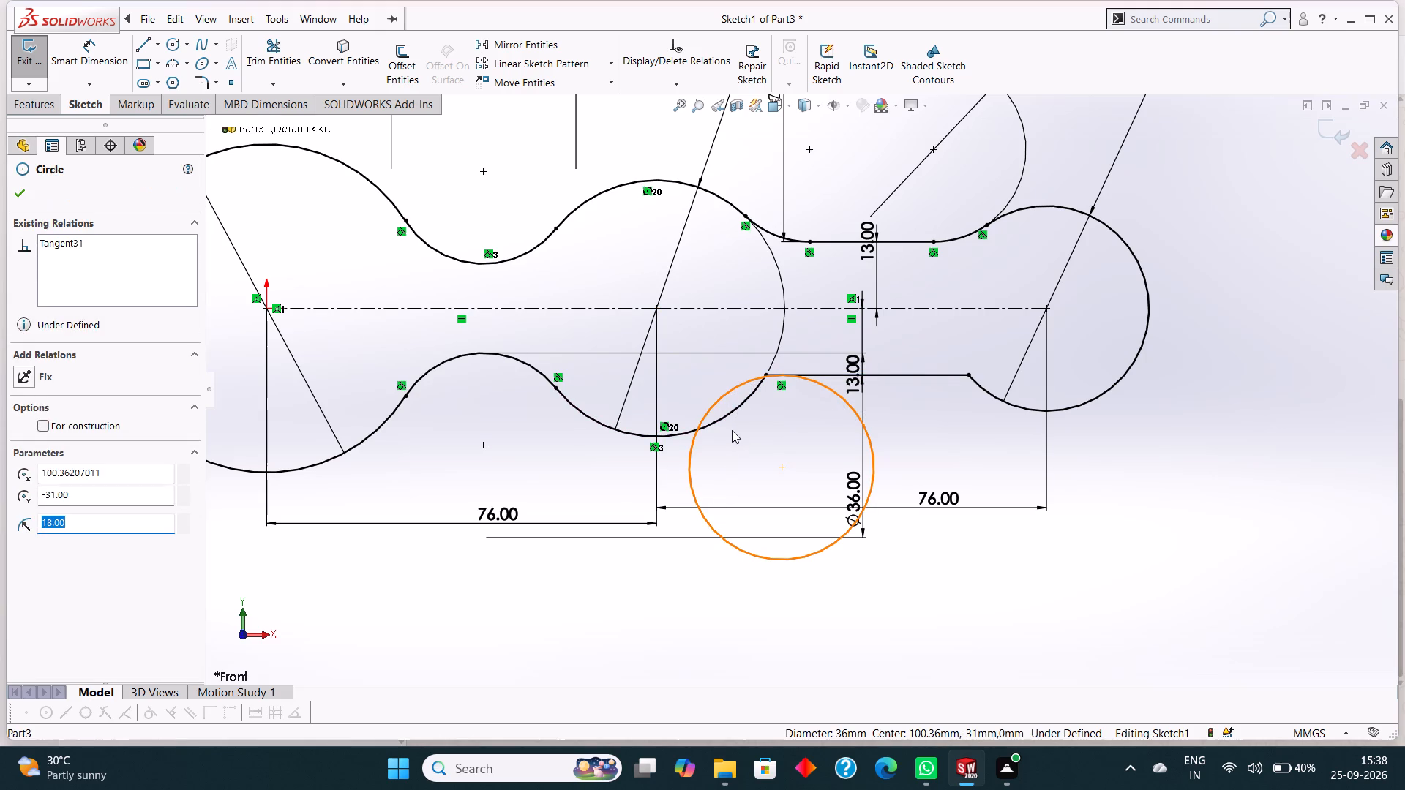
ctrl+click(733, 416)
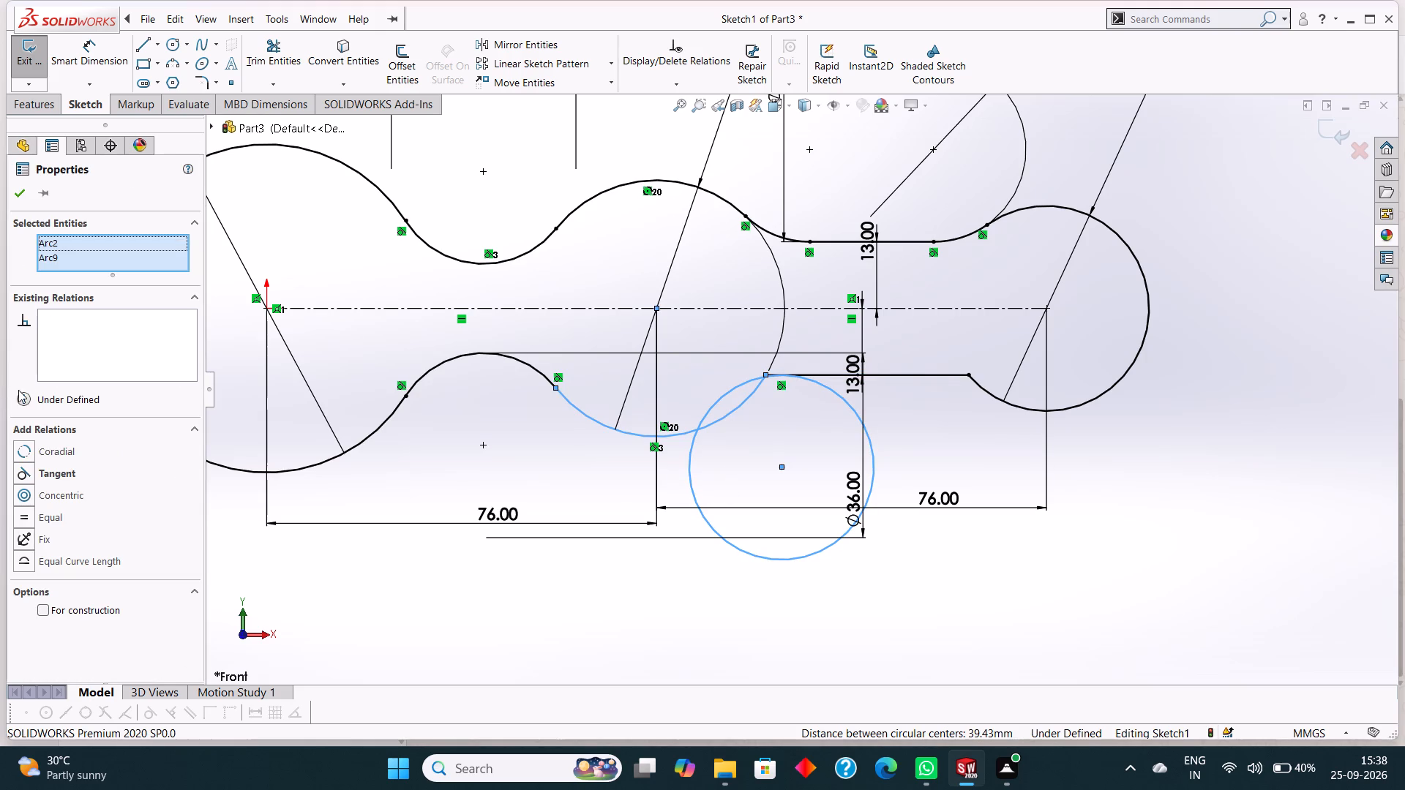
click(56, 473)
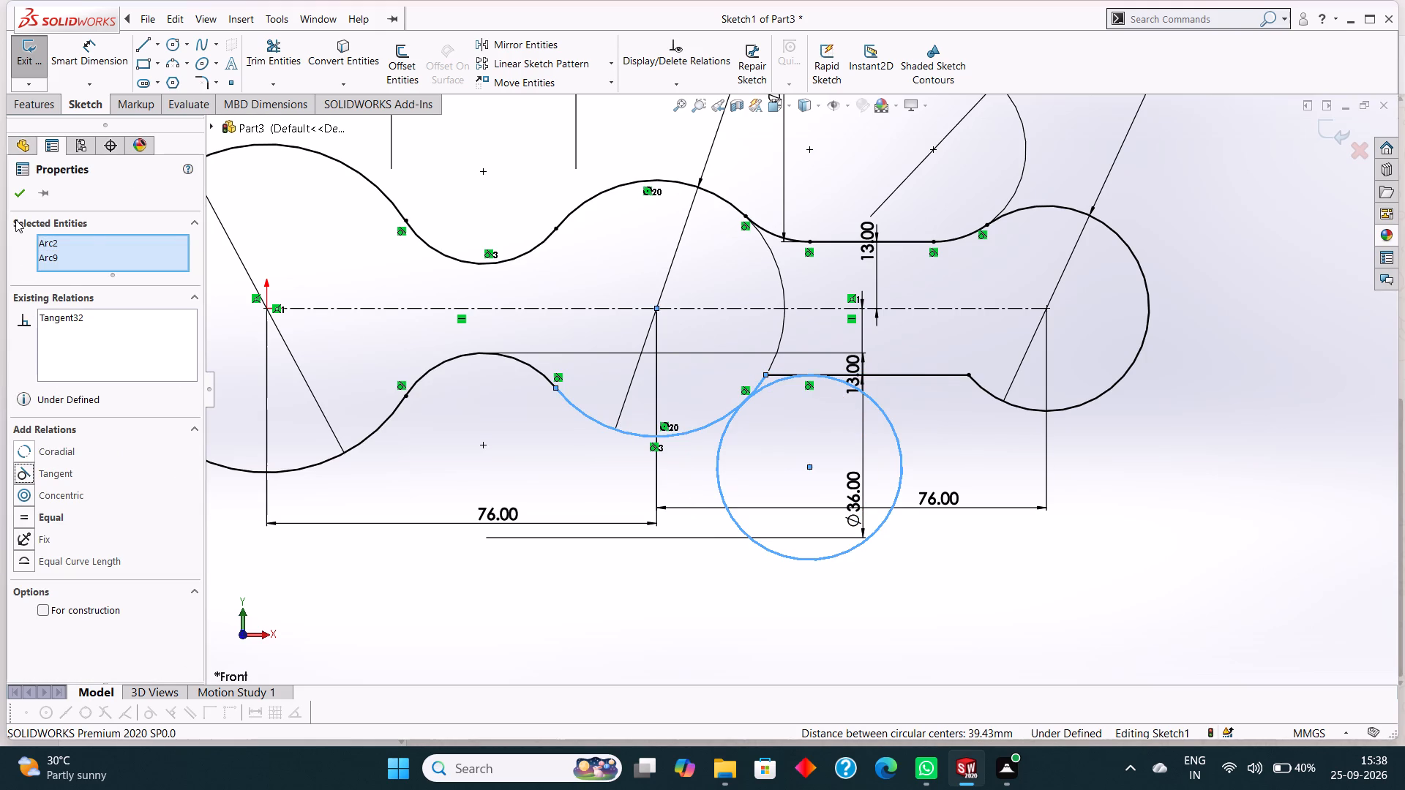
click(20, 198)
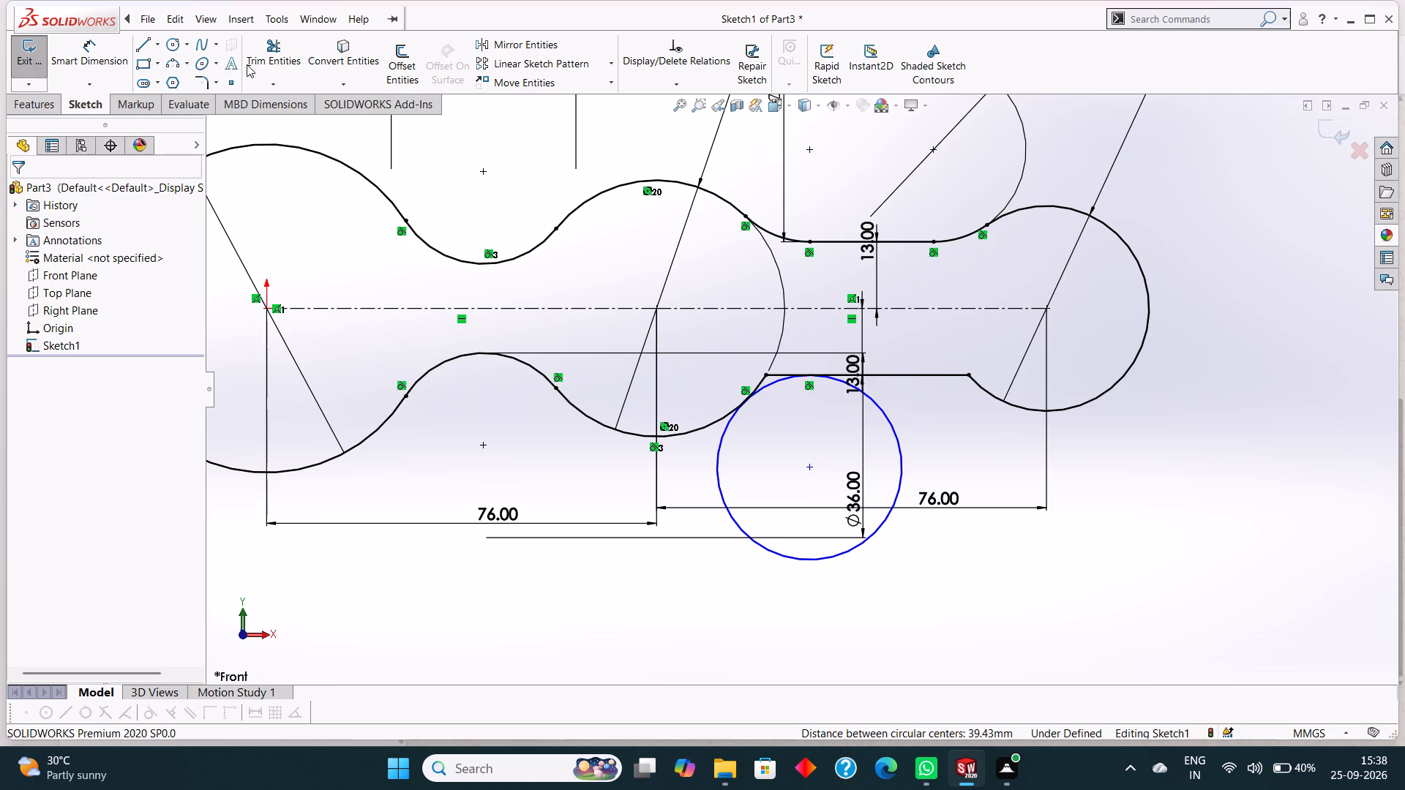
Trim the new lower circle to its tangent arc and remove the leftover middle circle and offset line stubs at that corner.
click(255, 56)
scroll(790, 413, down, 2)
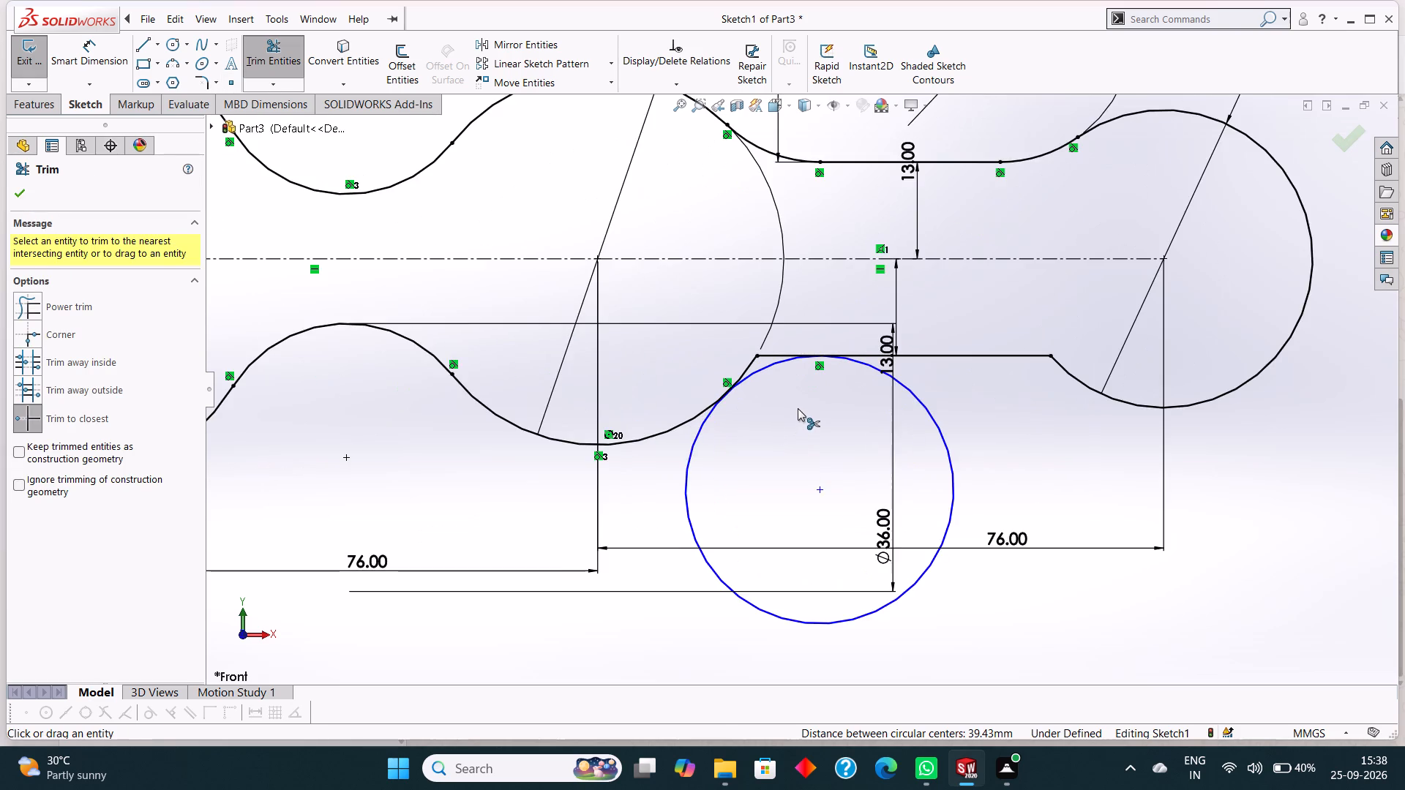
scroll(798, 408, down, 1)
scroll(801, 407, up, 1)
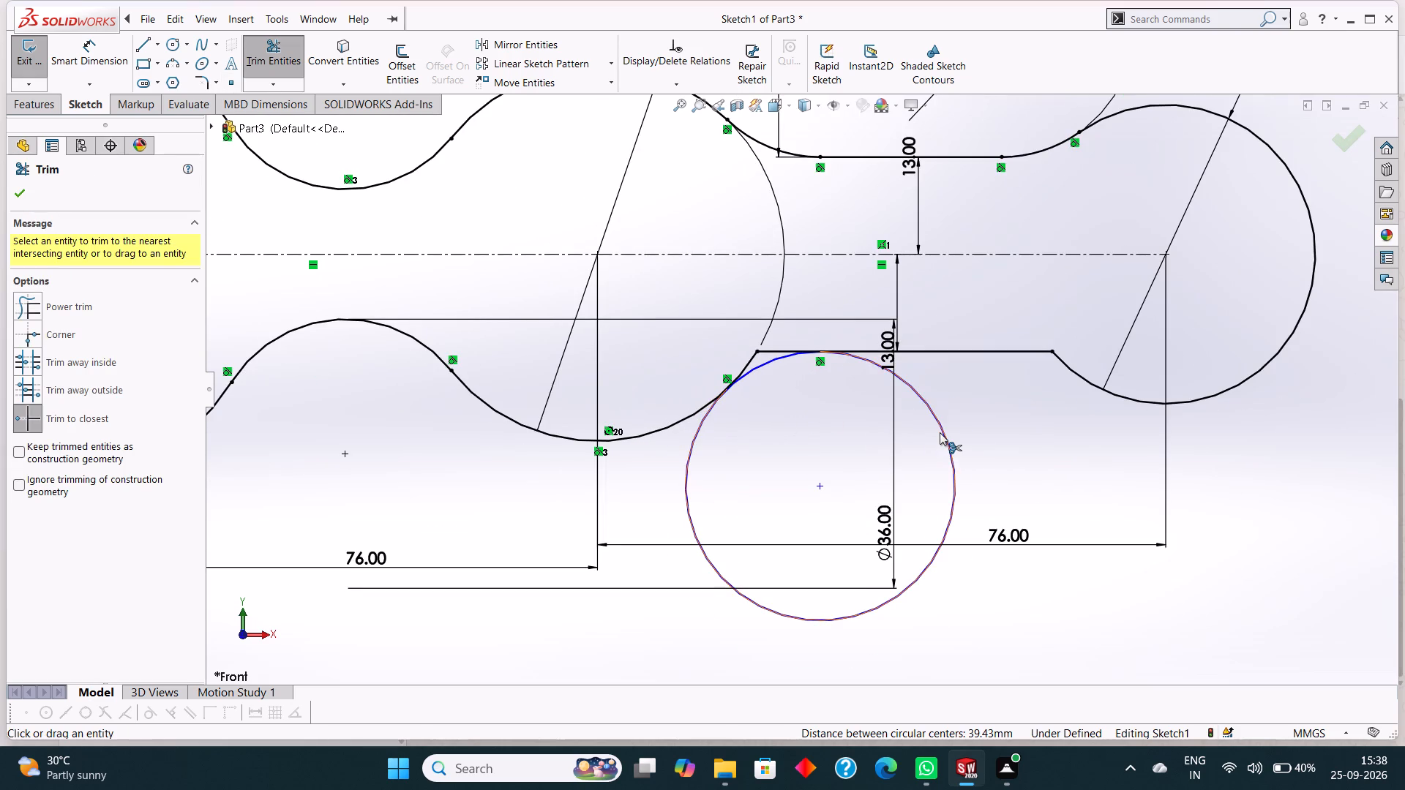
click(940, 431)
scroll(773, 385, down, 2)
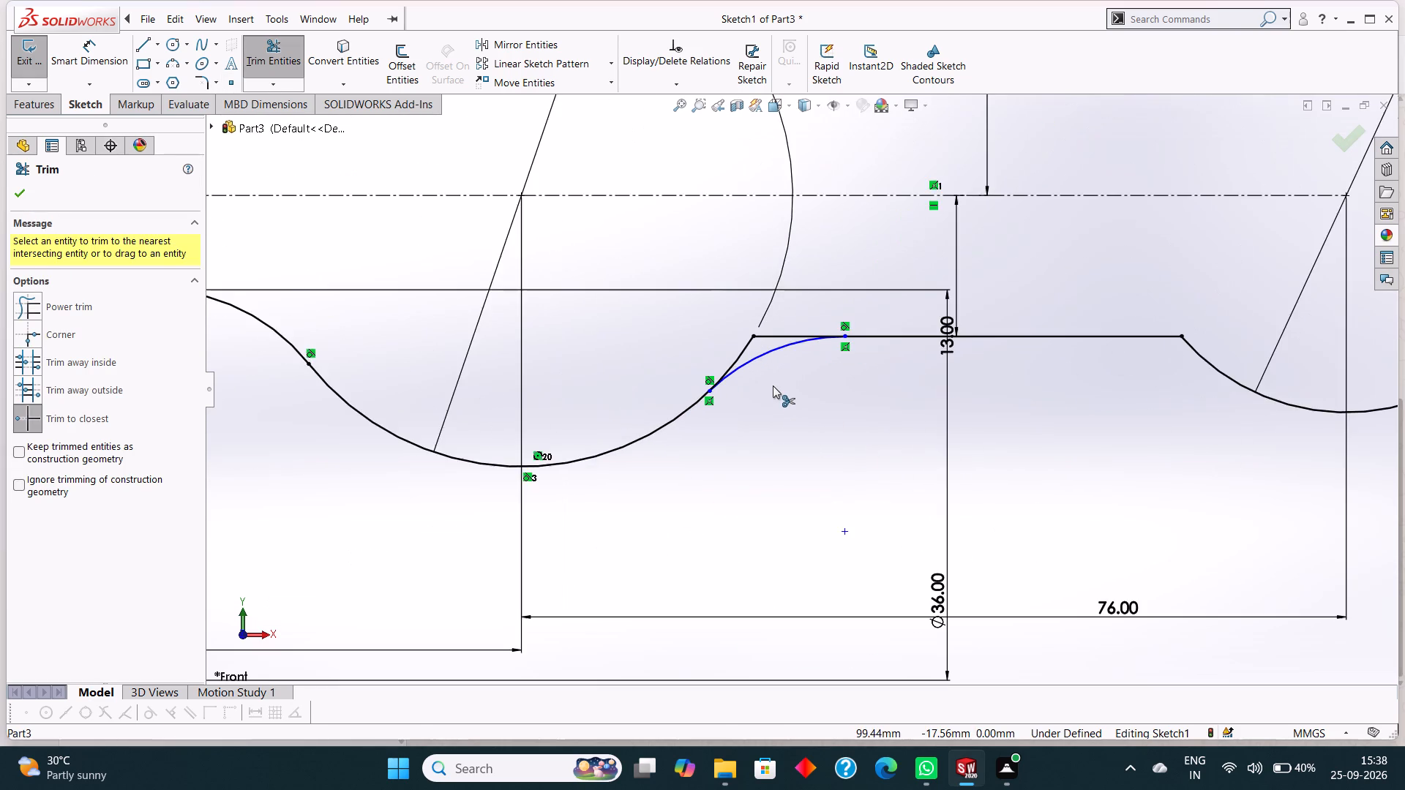
scroll(773, 385, down, 2)
click(737, 328)
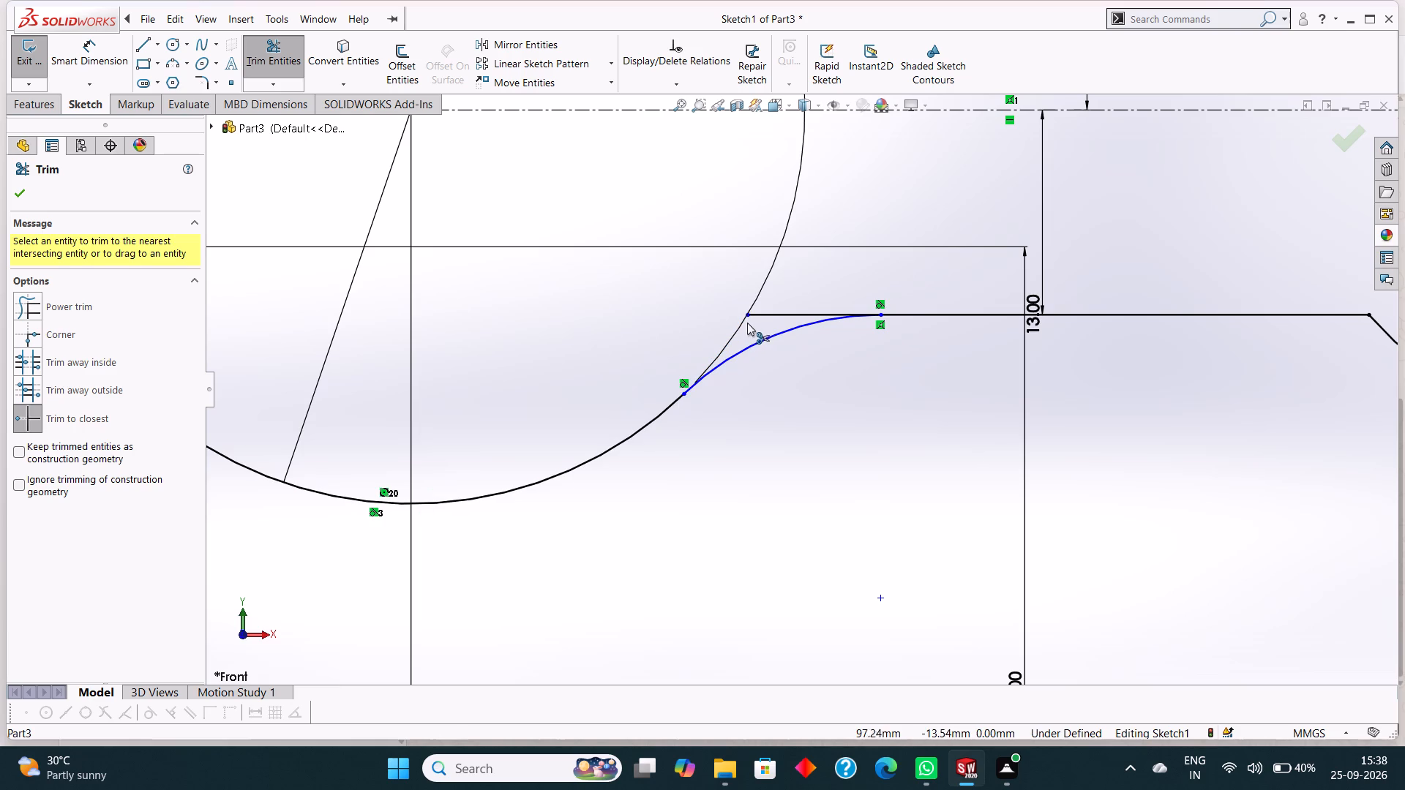
click(760, 316)
scroll(808, 406, up, 4)
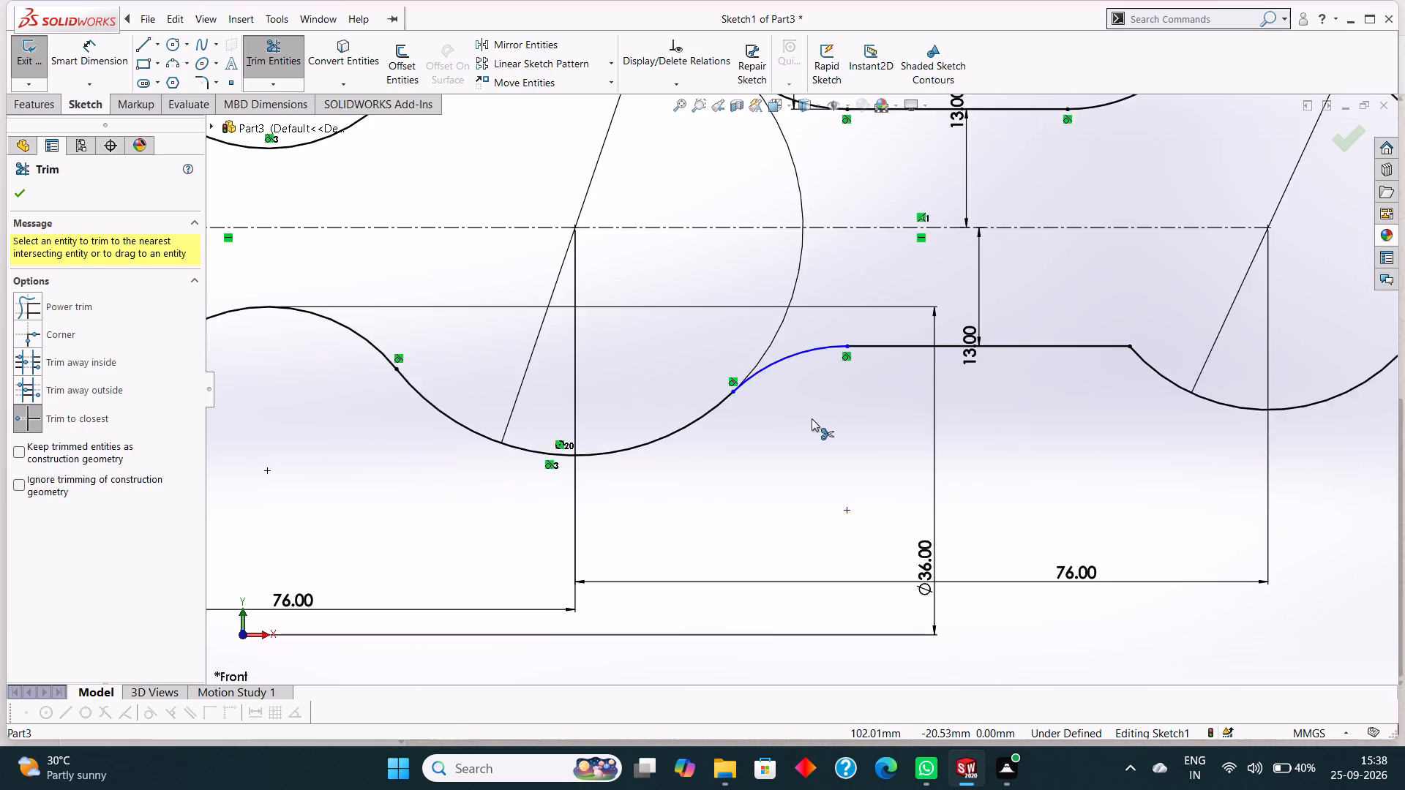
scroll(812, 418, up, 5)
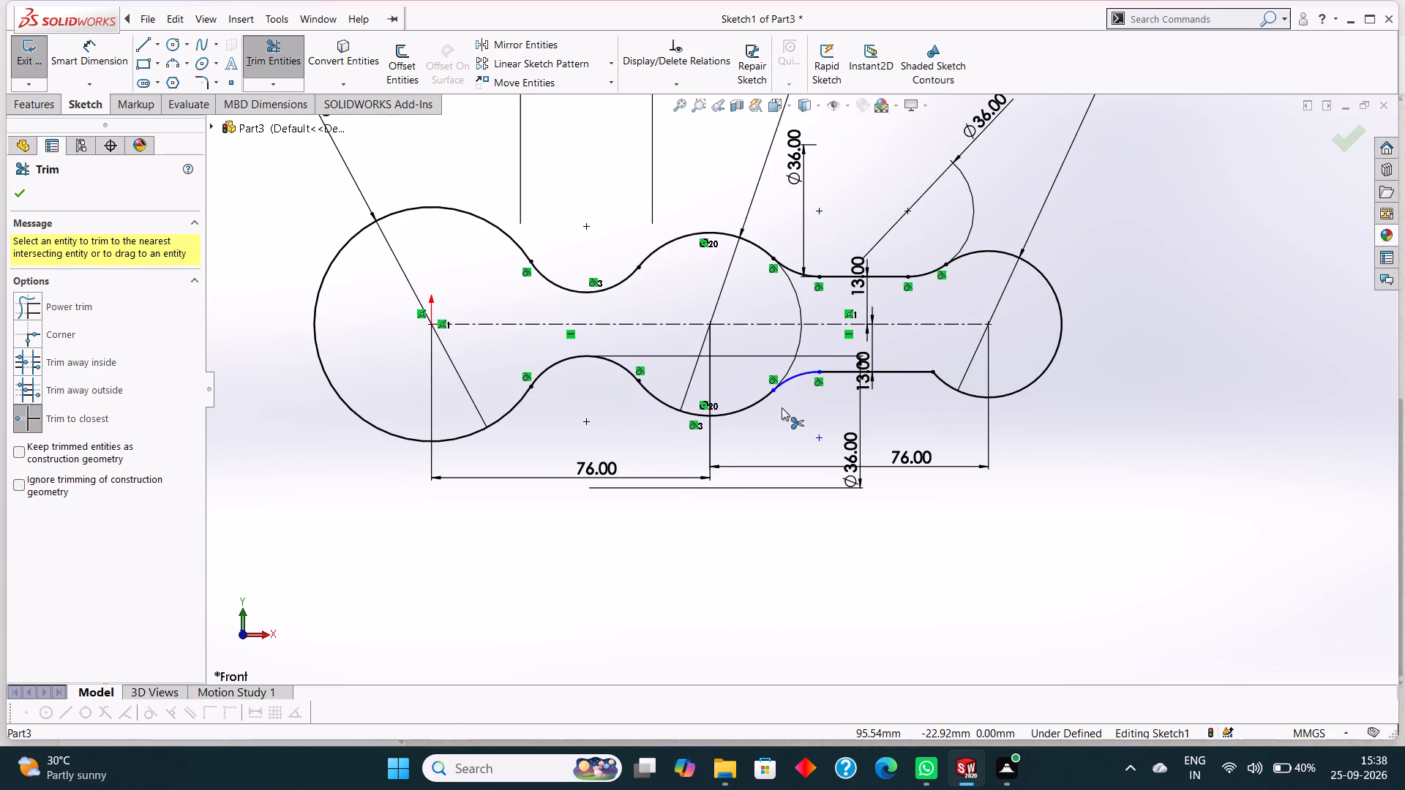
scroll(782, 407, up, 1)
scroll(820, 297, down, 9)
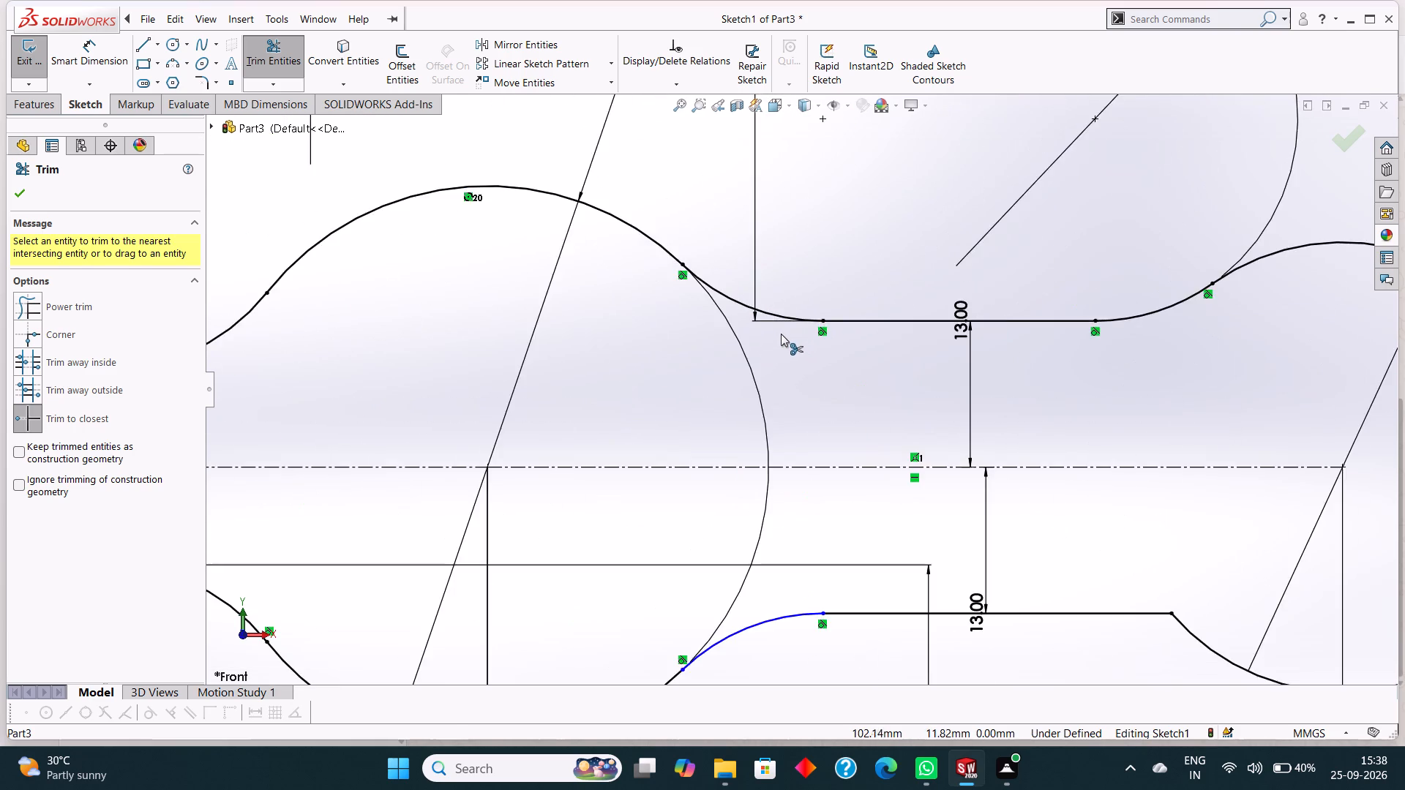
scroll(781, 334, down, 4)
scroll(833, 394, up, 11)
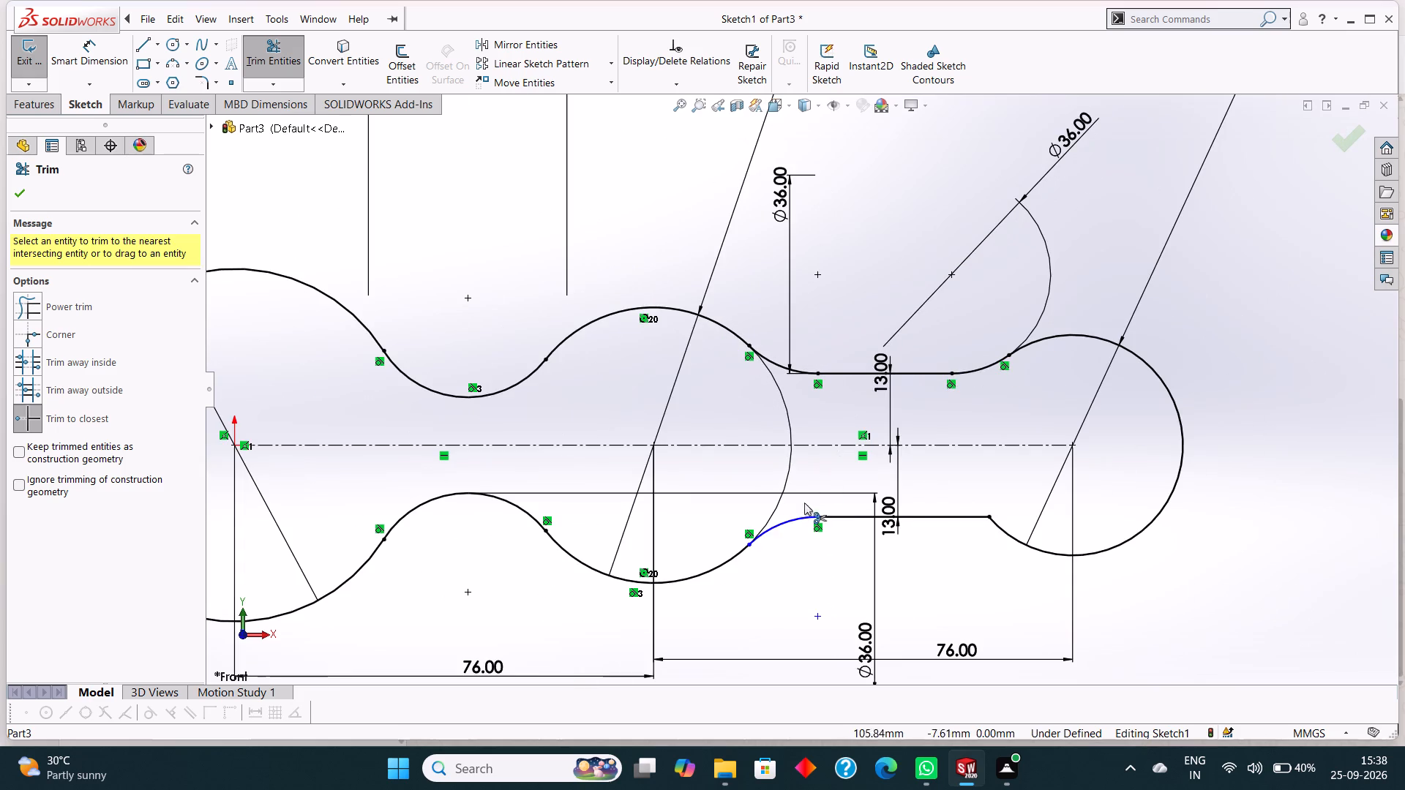
Dimension the radius of the lower tangent arc joining the 50 mm middle circle to the lower offset line.
scroll(798, 563, up, 1)
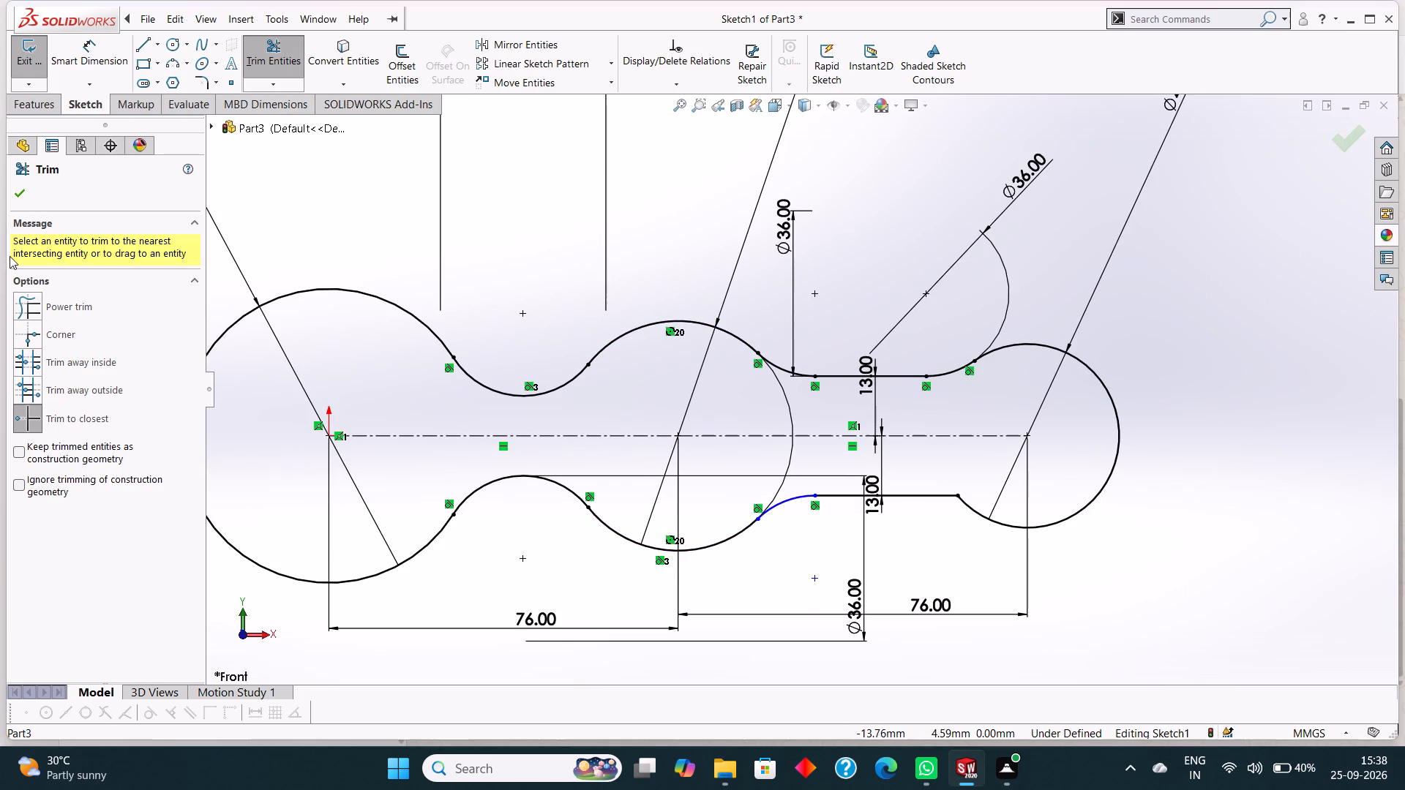
click(20, 189)
click(102, 59)
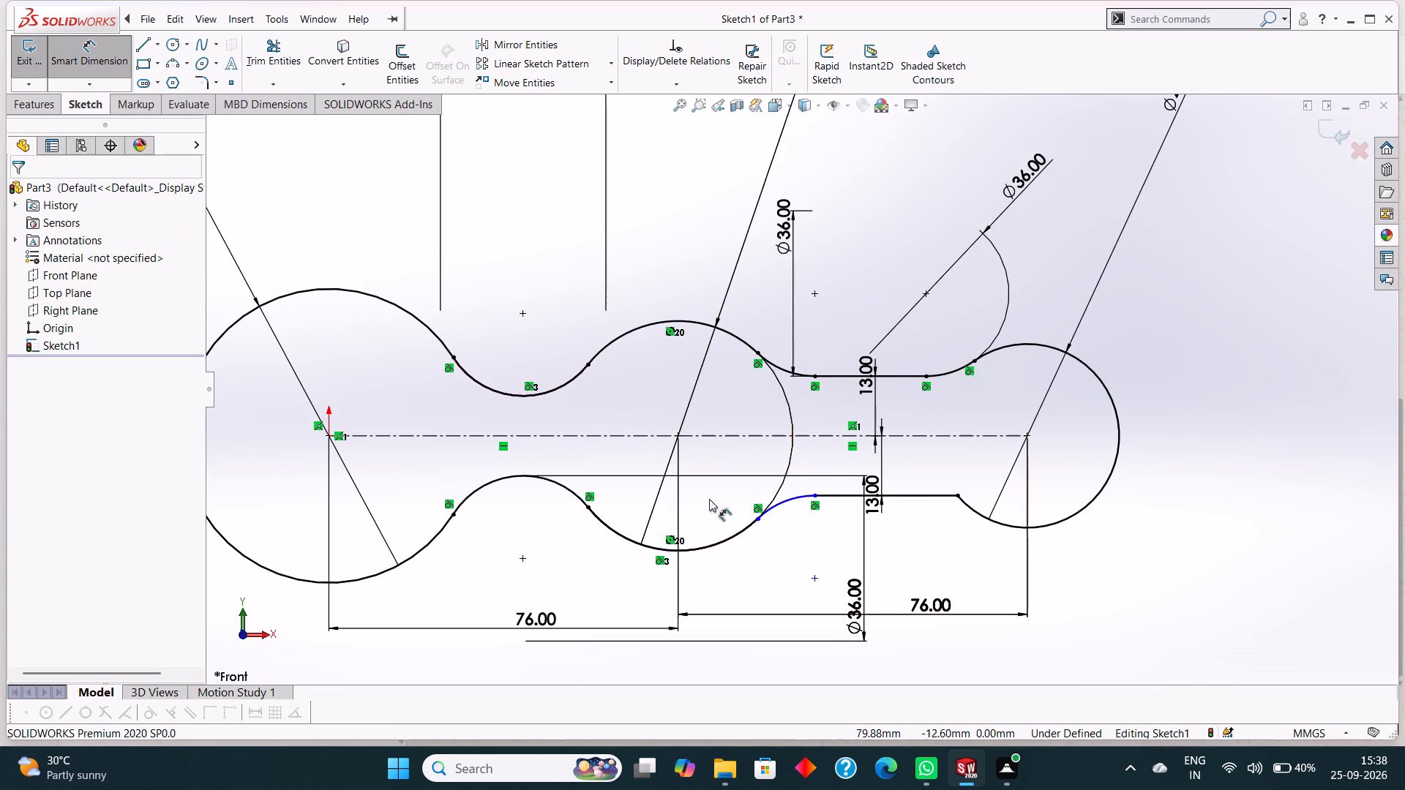
click(797, 499)
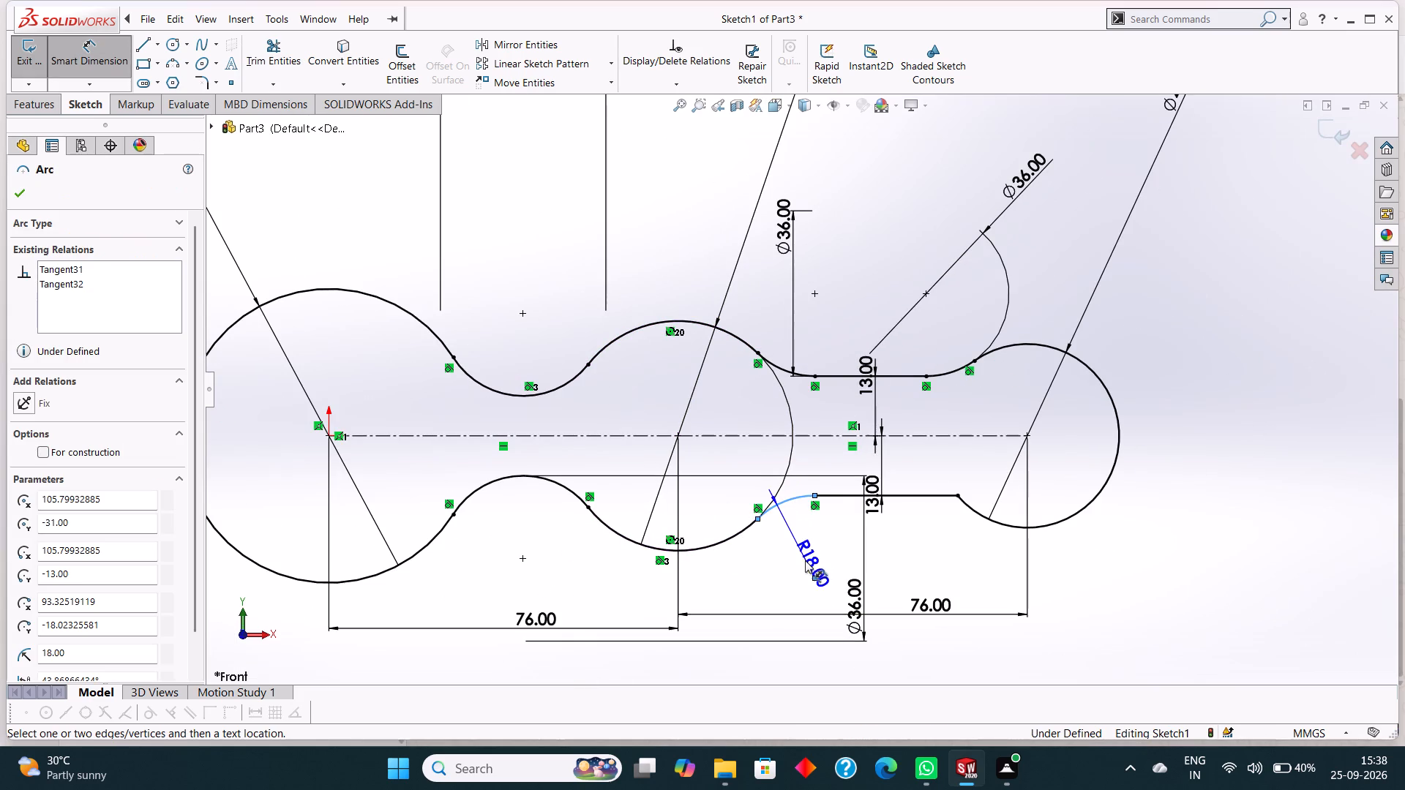
click(806, 562)
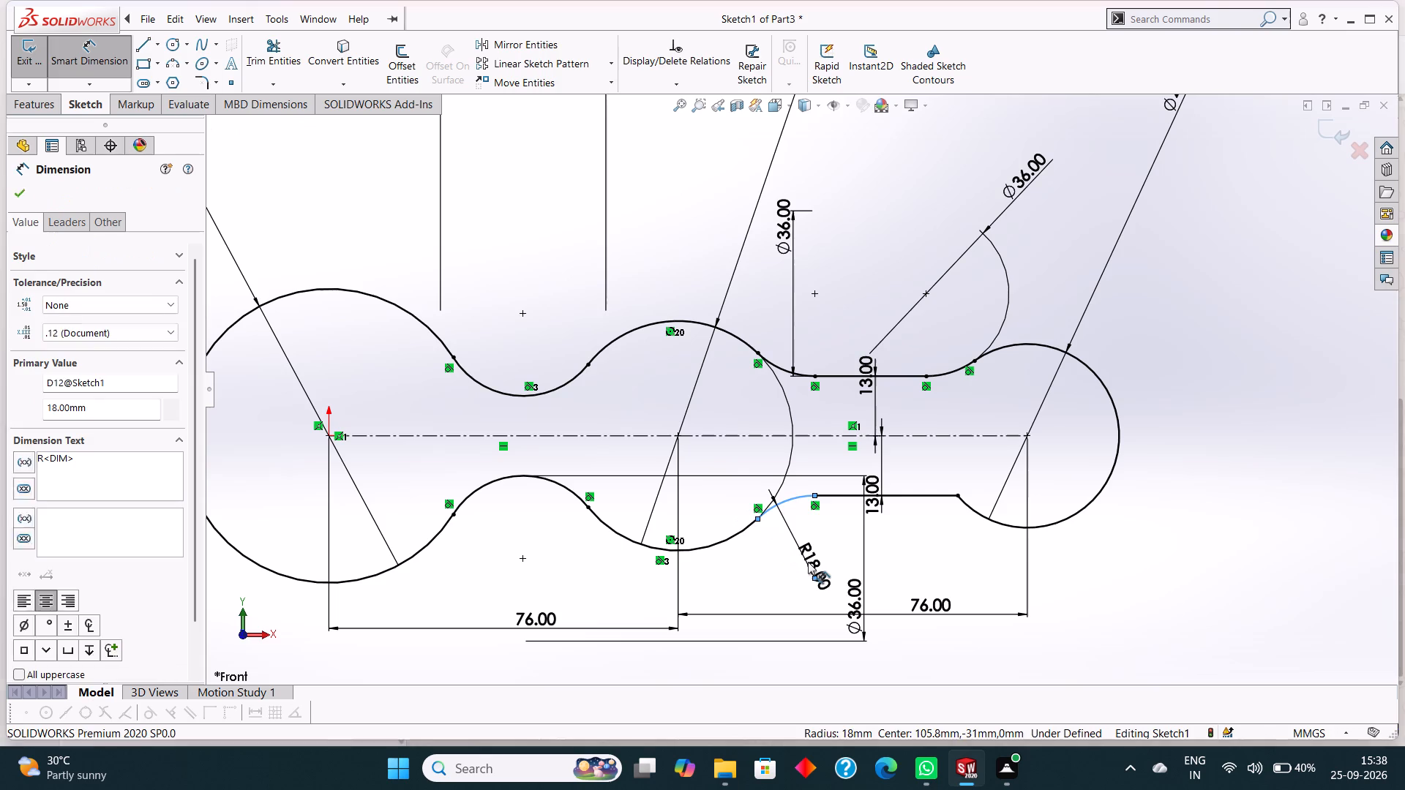
click(743, 538)
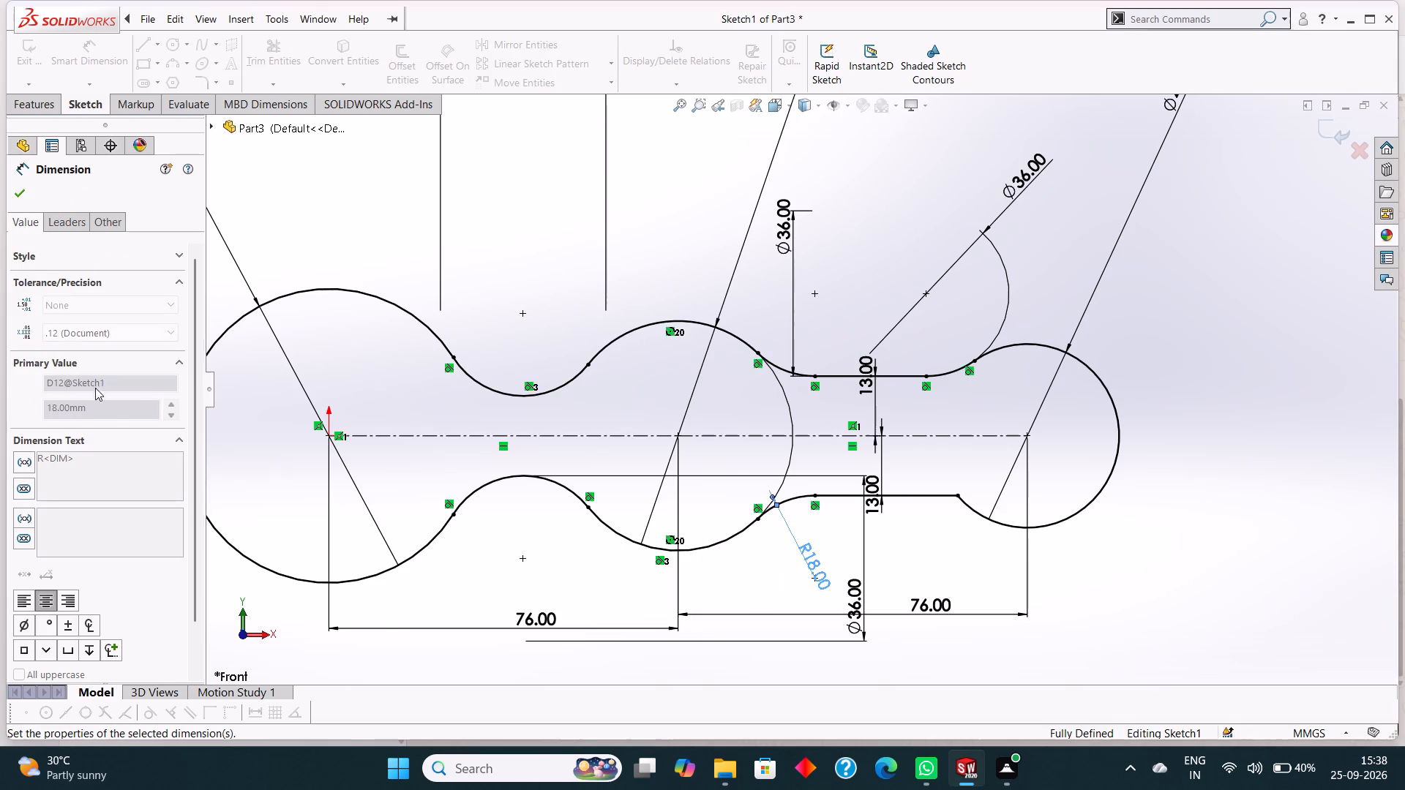
click(21, 200)
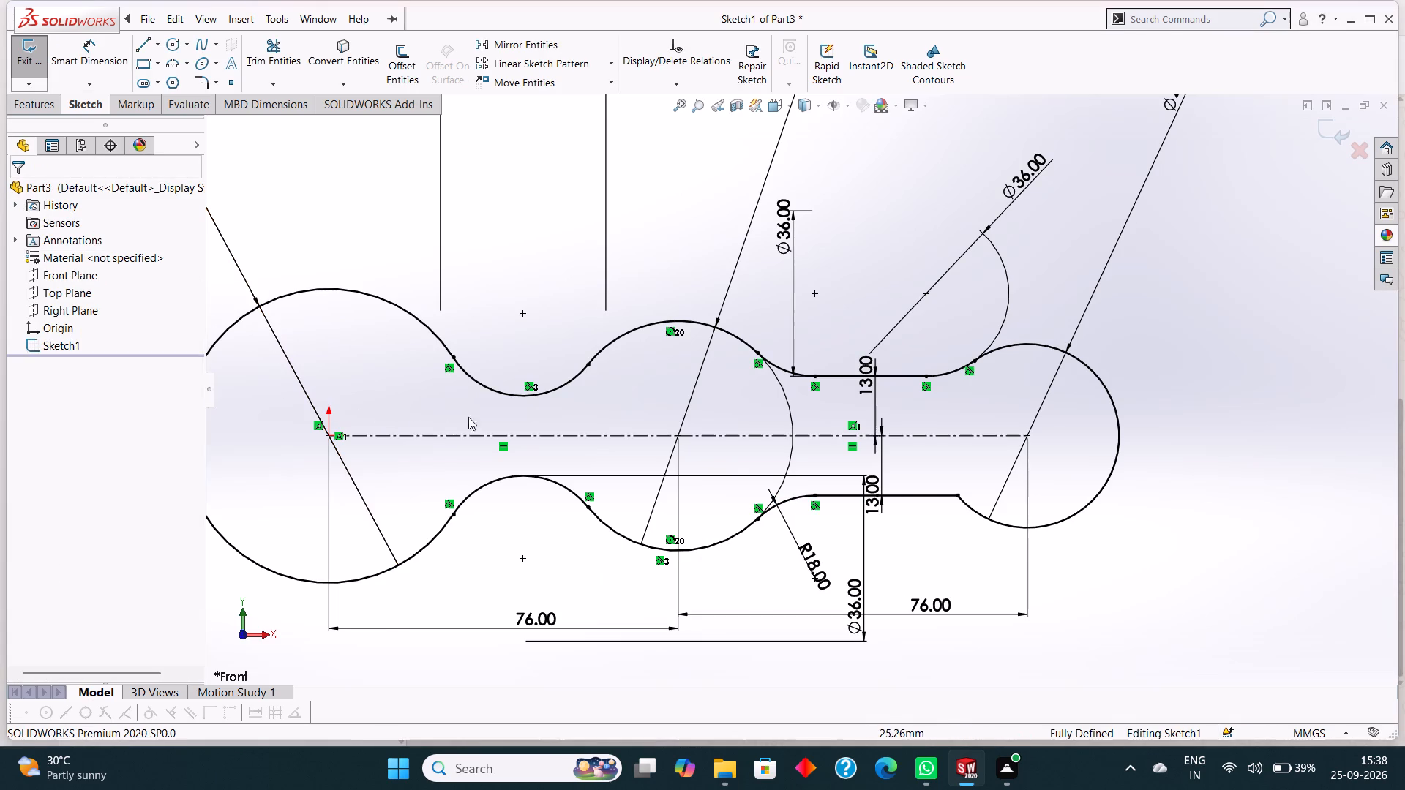
Sketch a circle with a radius of about 4.6 mm below the lower offset line, near the 40 mm end circle.
click(167, 42)
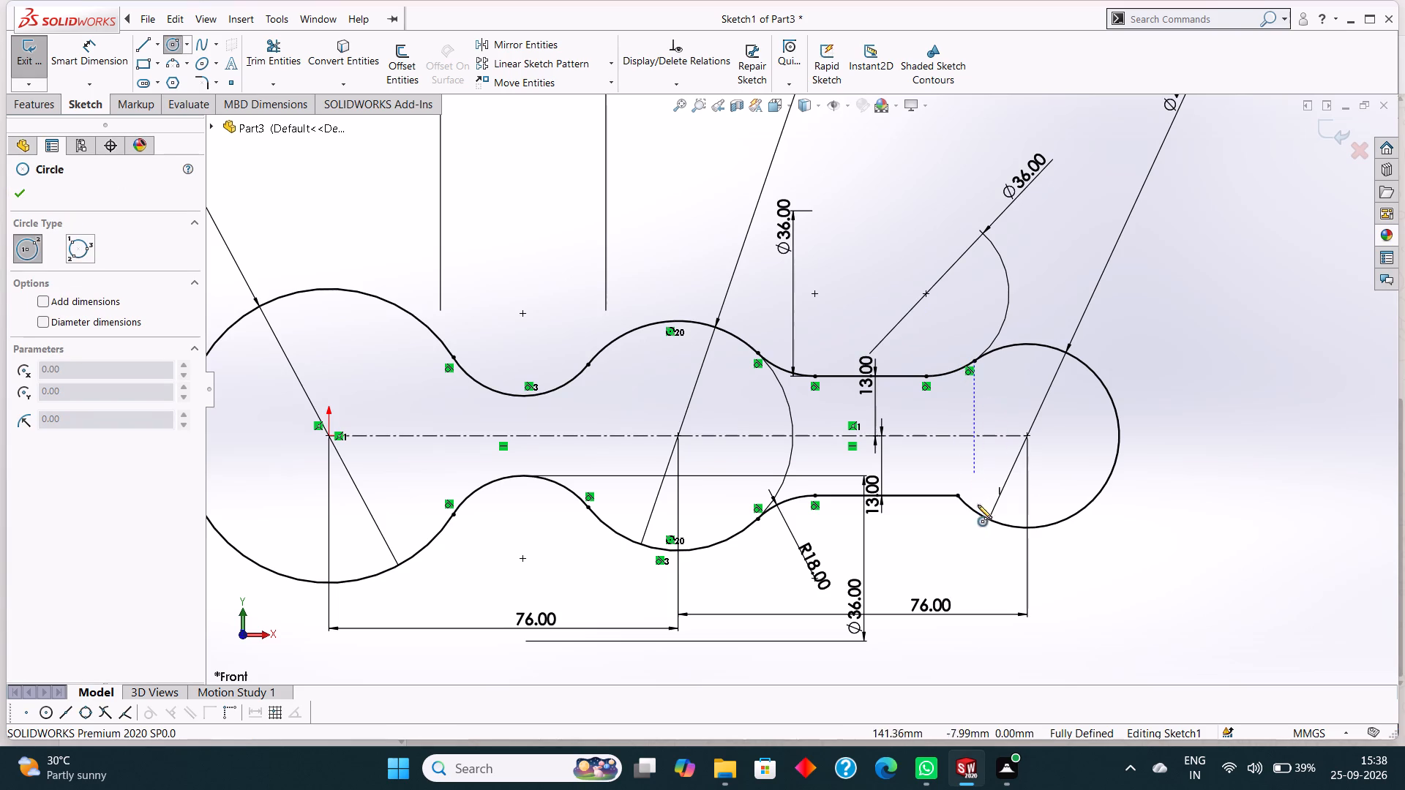
click(942, 544)
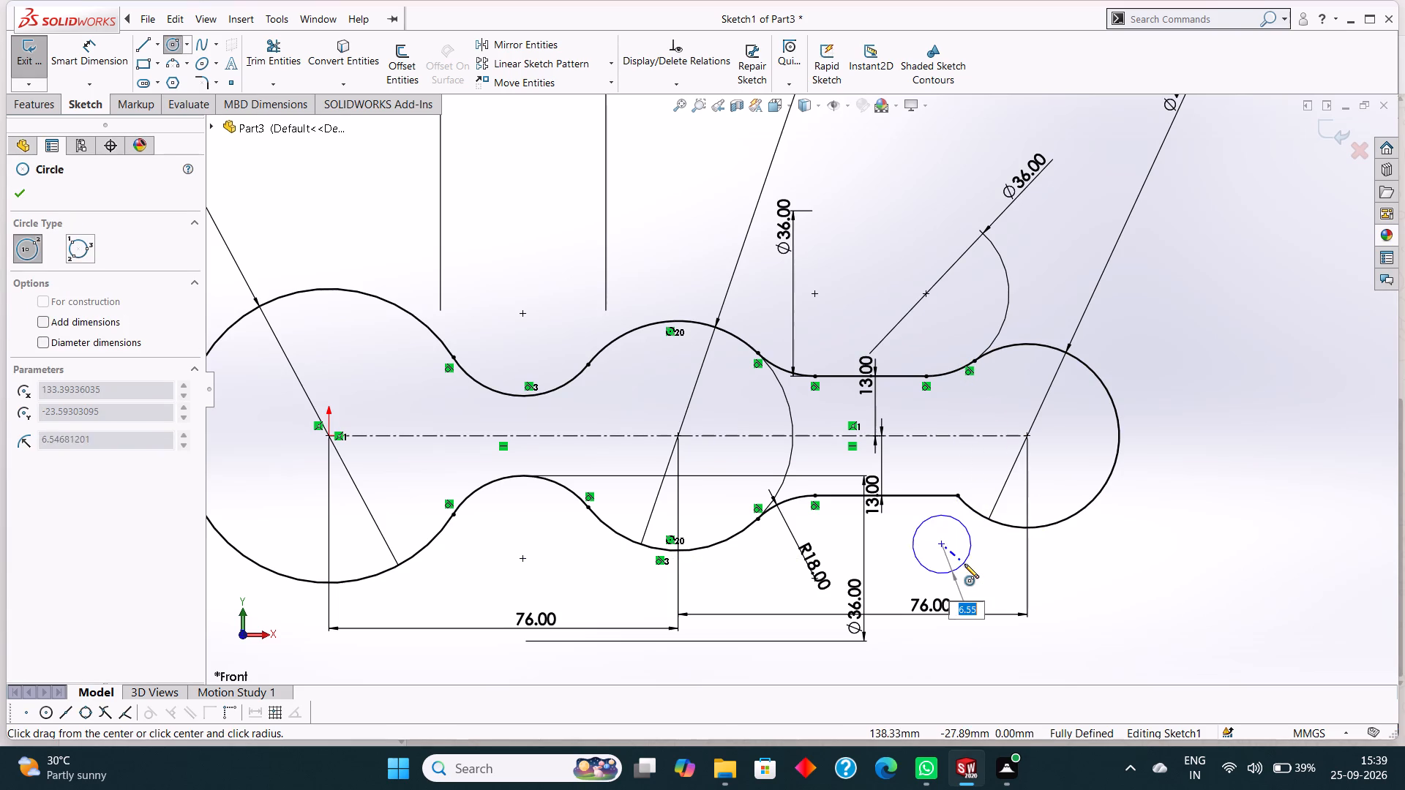
text(18)
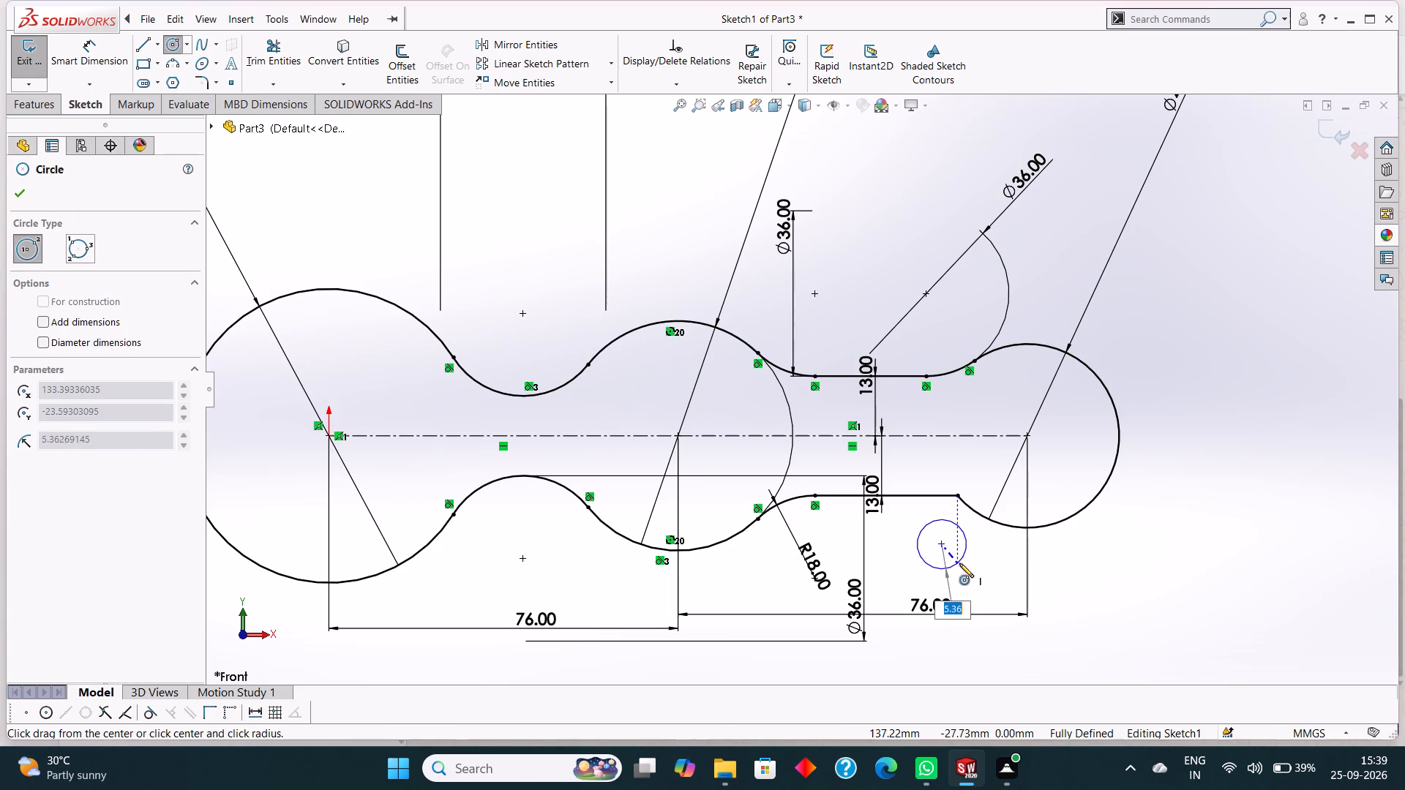
key(Return)
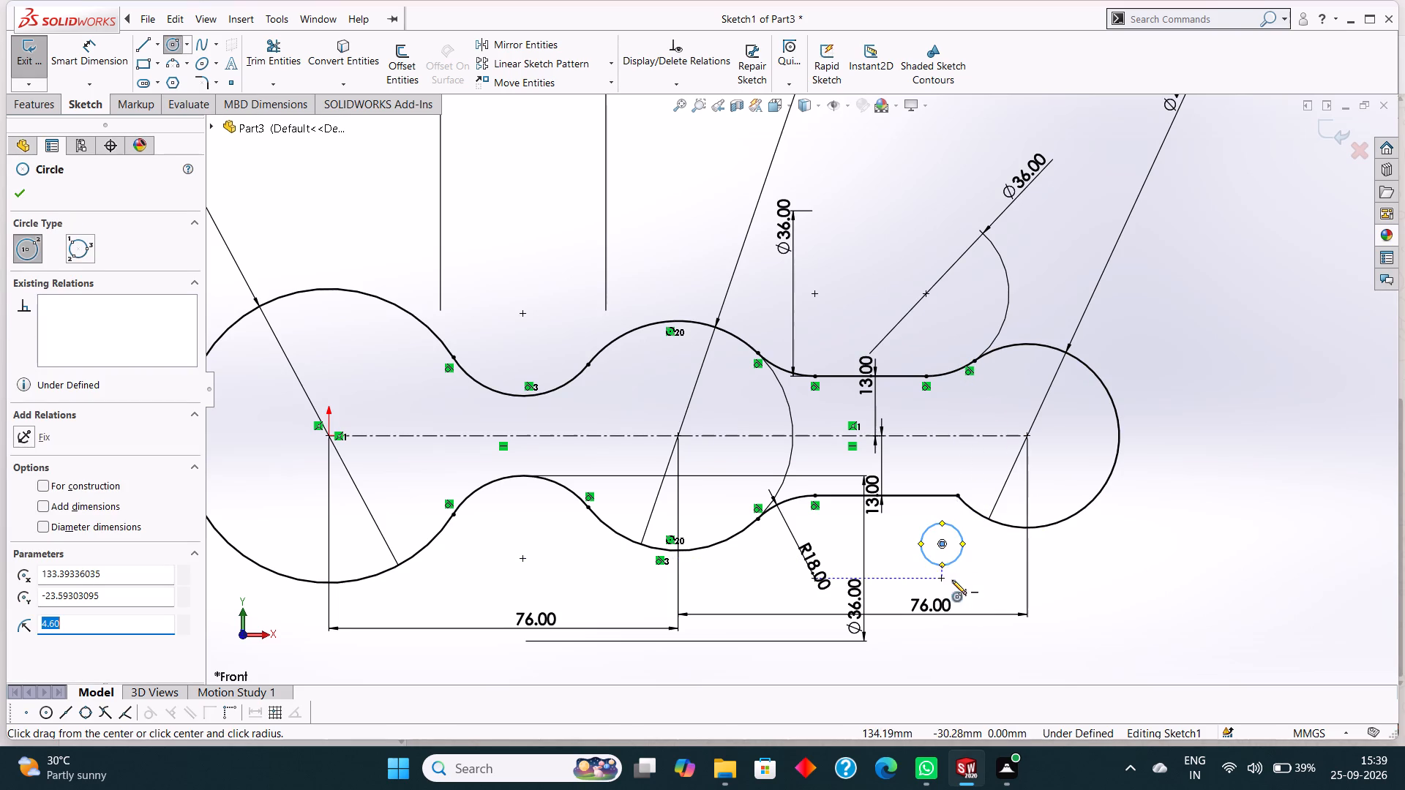
key(Escape)
Dimension the new lower circle's diameter as 36 mm.
click(78, 41)
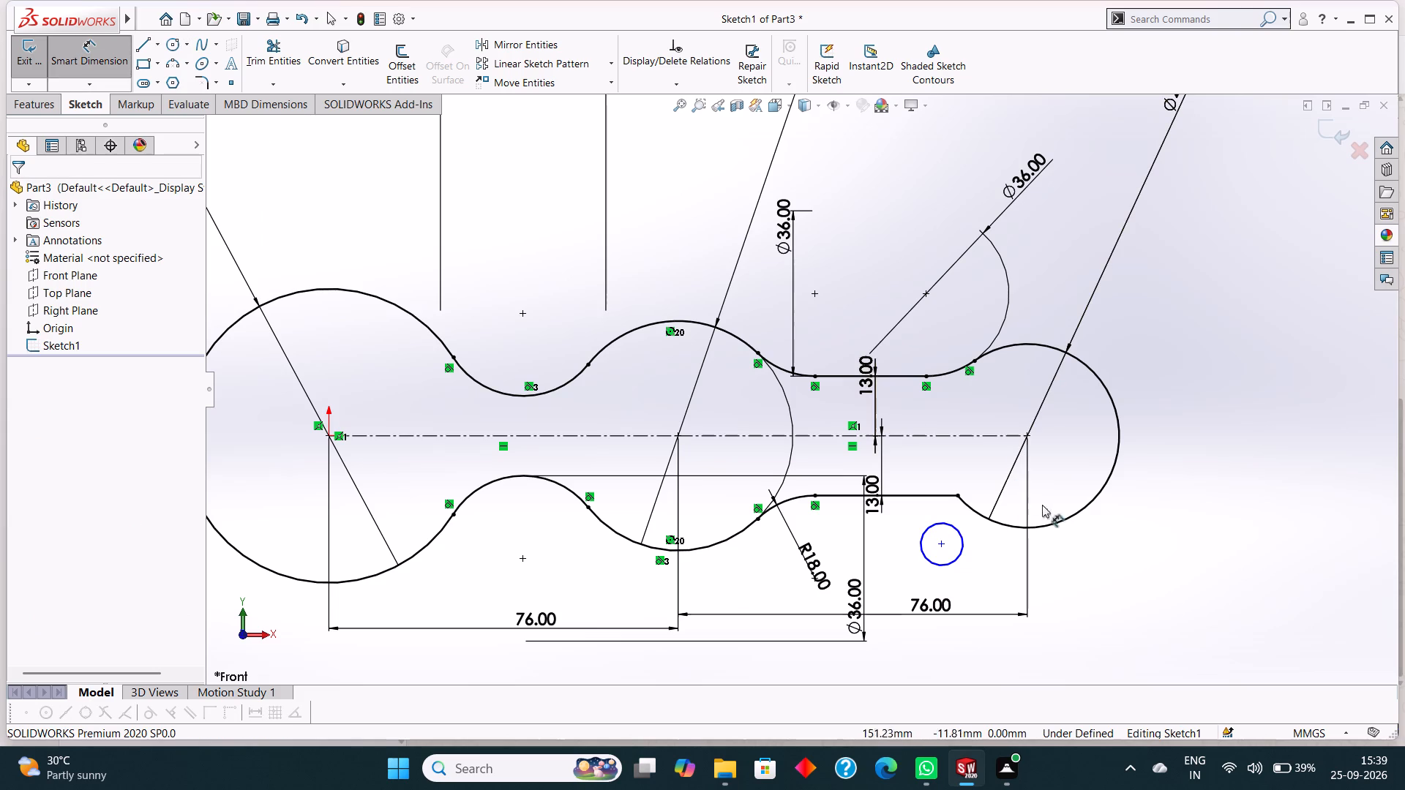
click(960, 548)
click(992, 583)
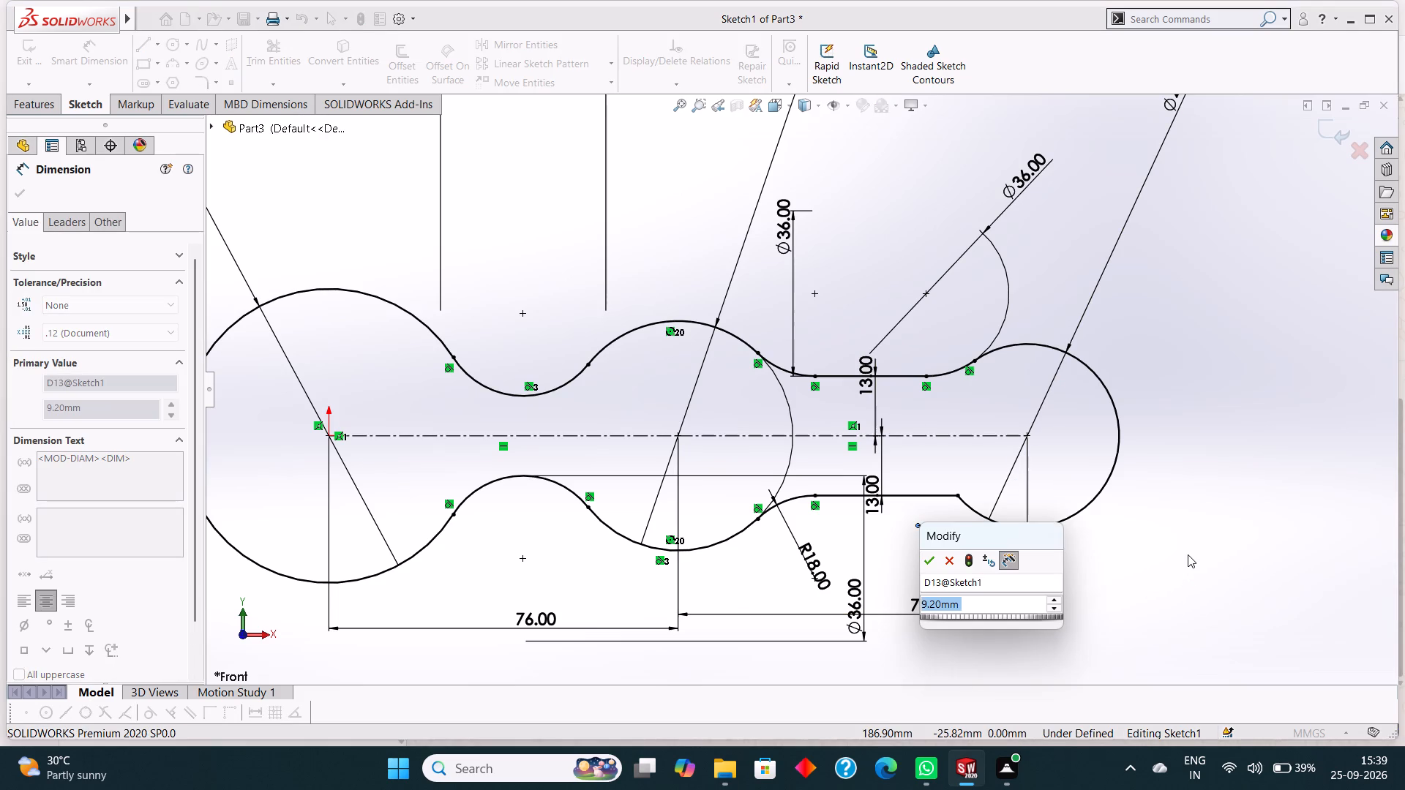
text(36)
key(Return)
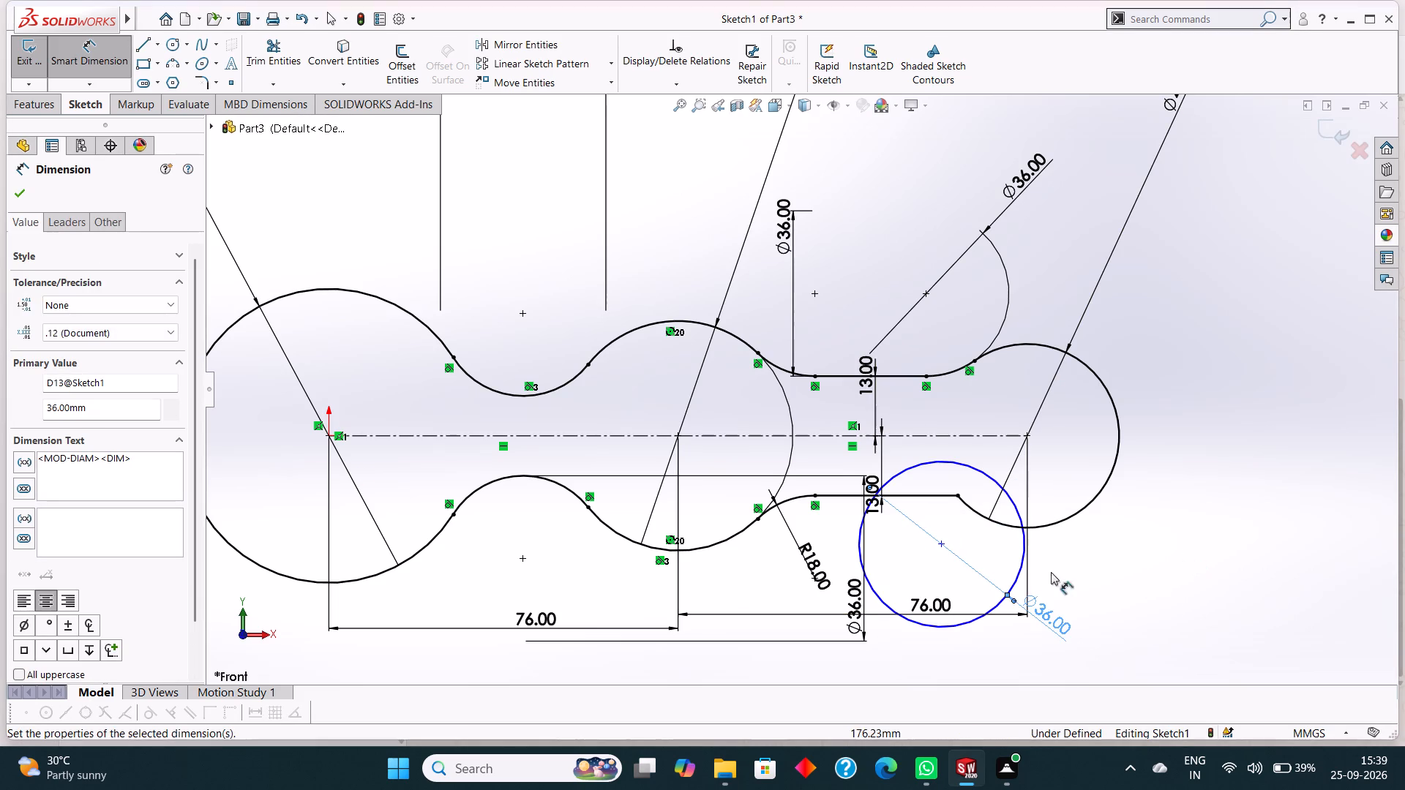
click(23, 189)
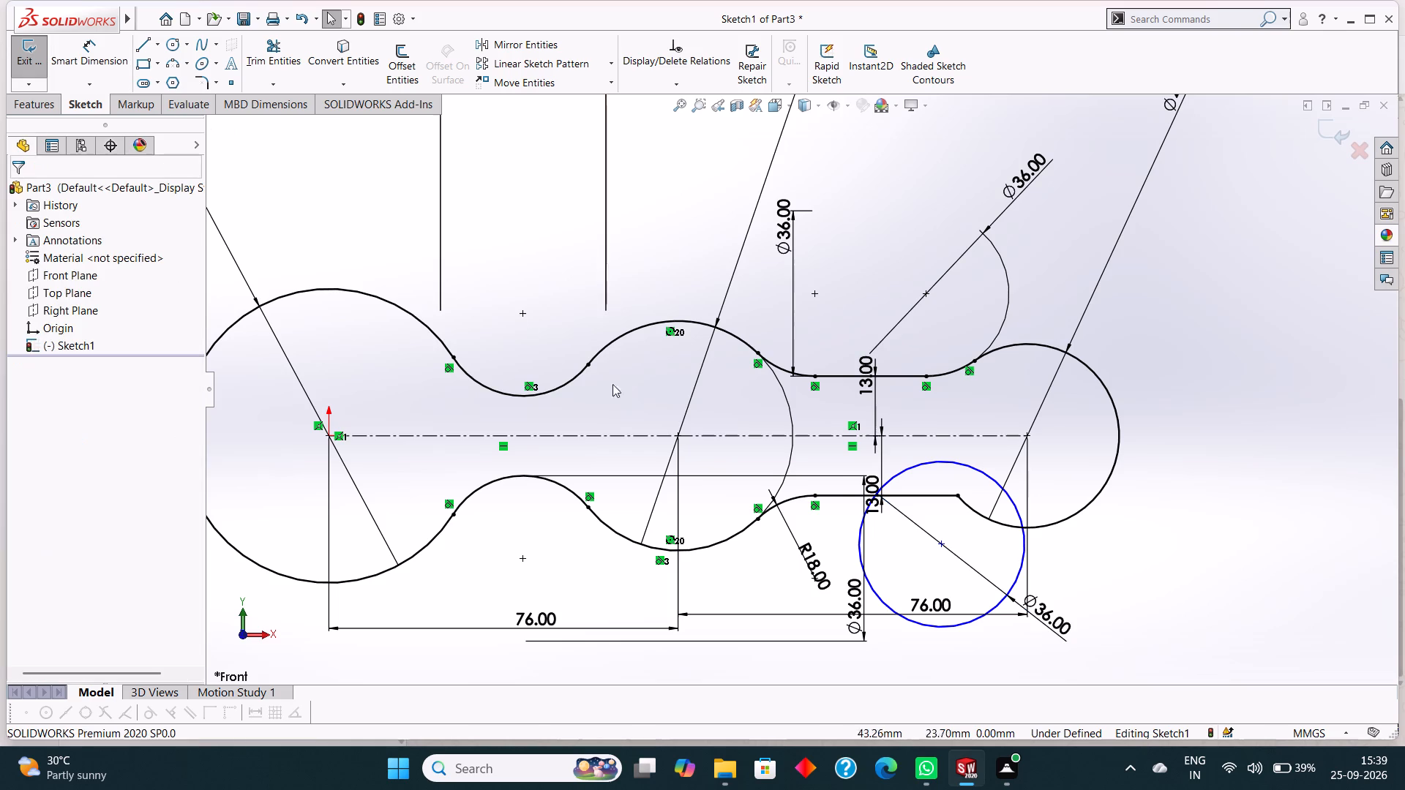
Make the new lower 36 mm circle tangent to the 40 mm end circle.
click(956, 623)
ctrl+click(1082, 505)
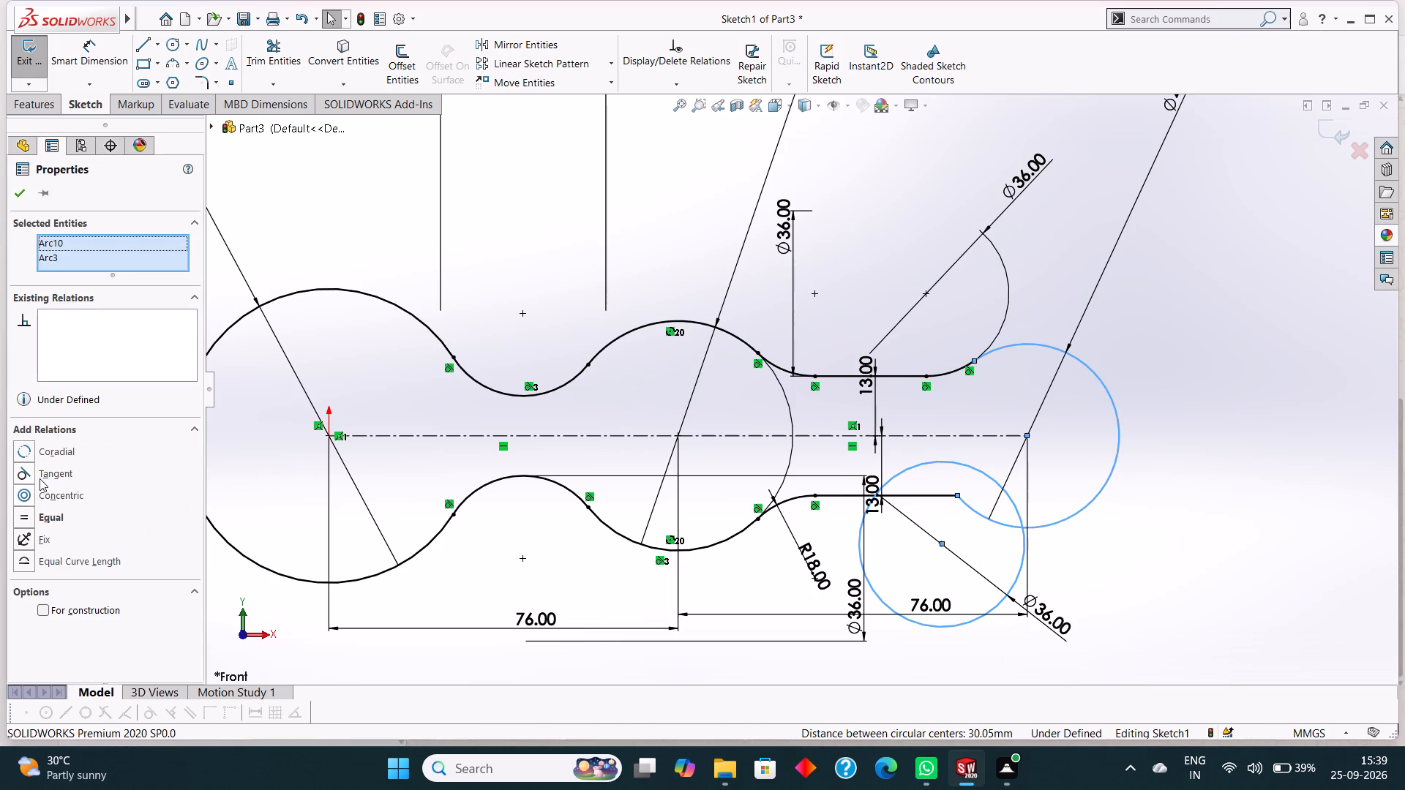
click(40, 474)
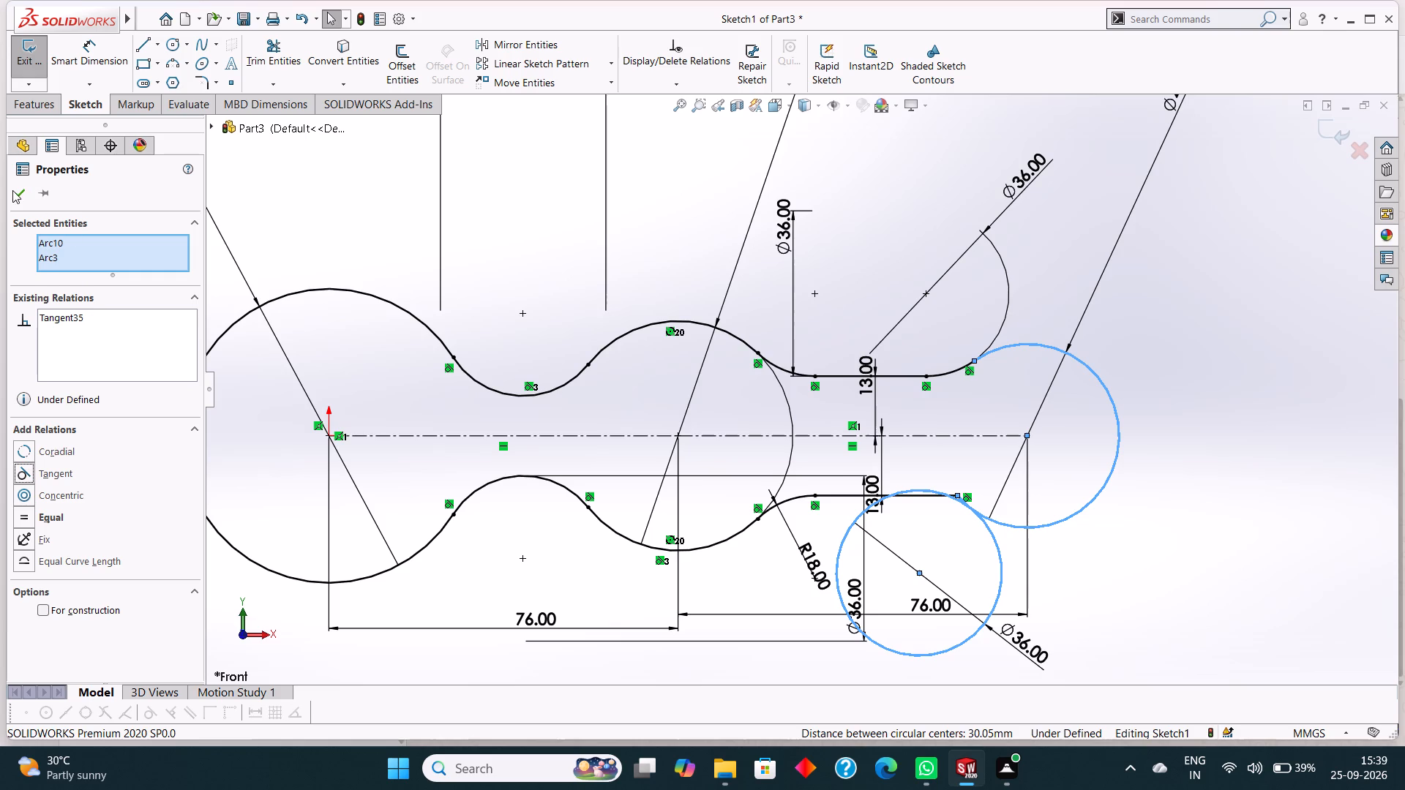
click(12, 190)
Make the new lower 36 mm circle tangent to the lower offset line.
click(847, 536)
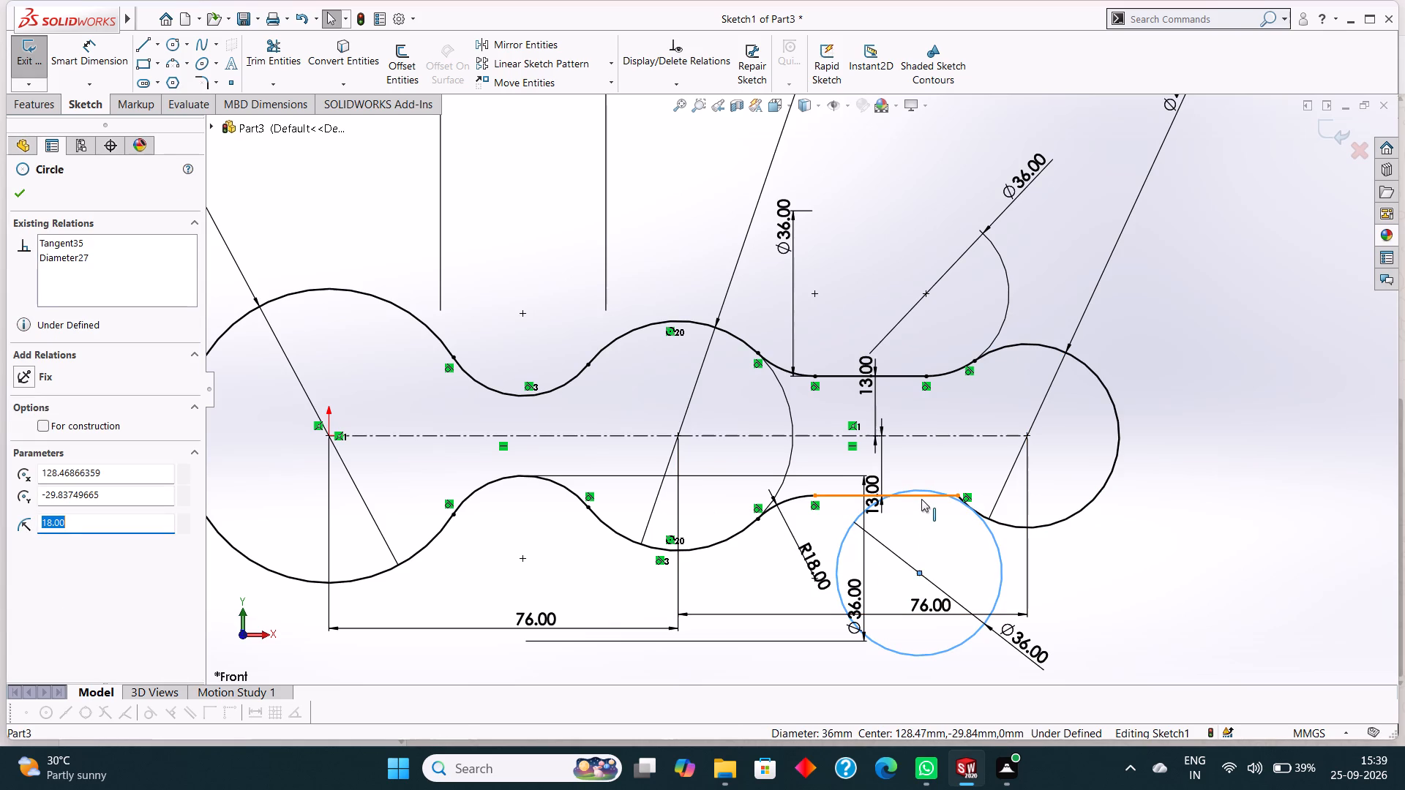
ctrl+click(828, 497)
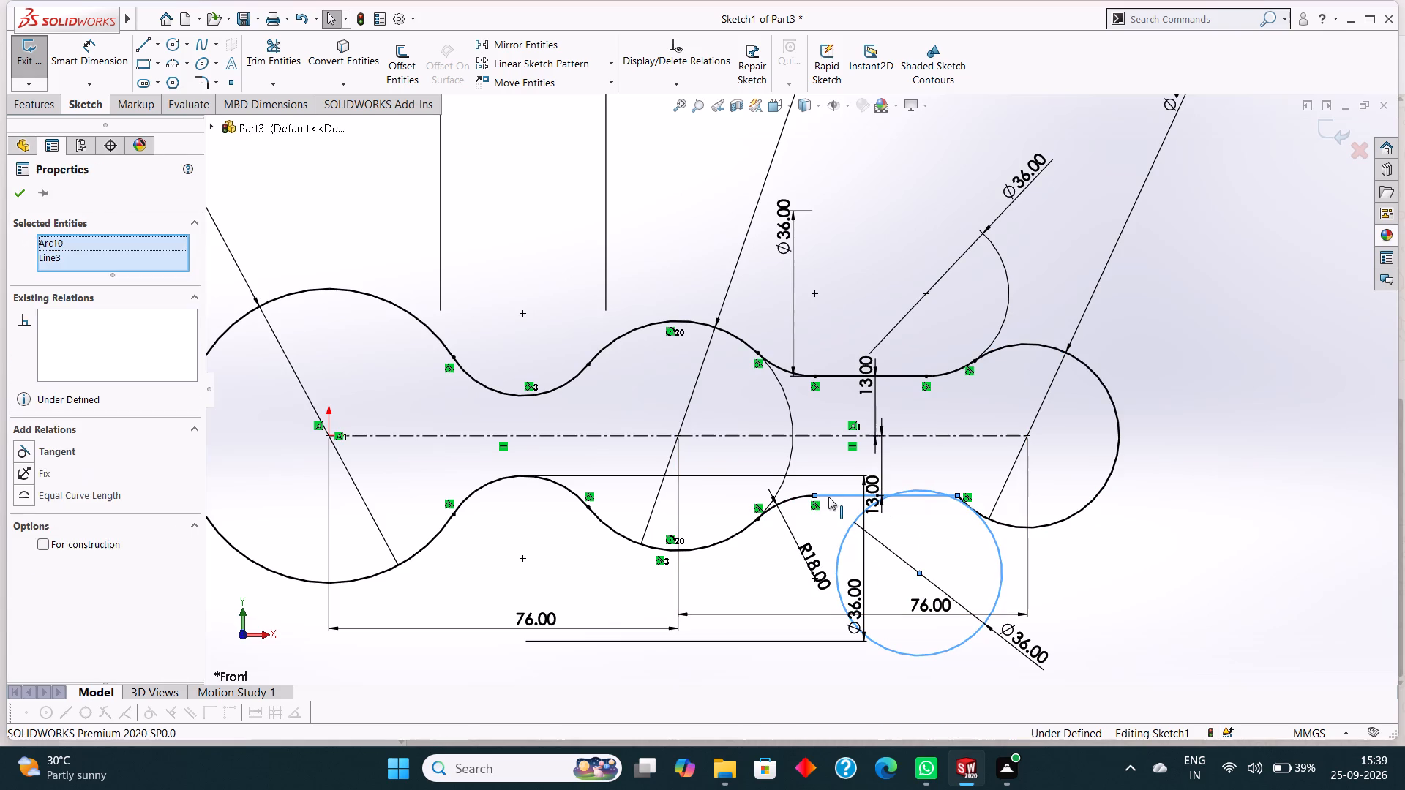
click(57, 447)
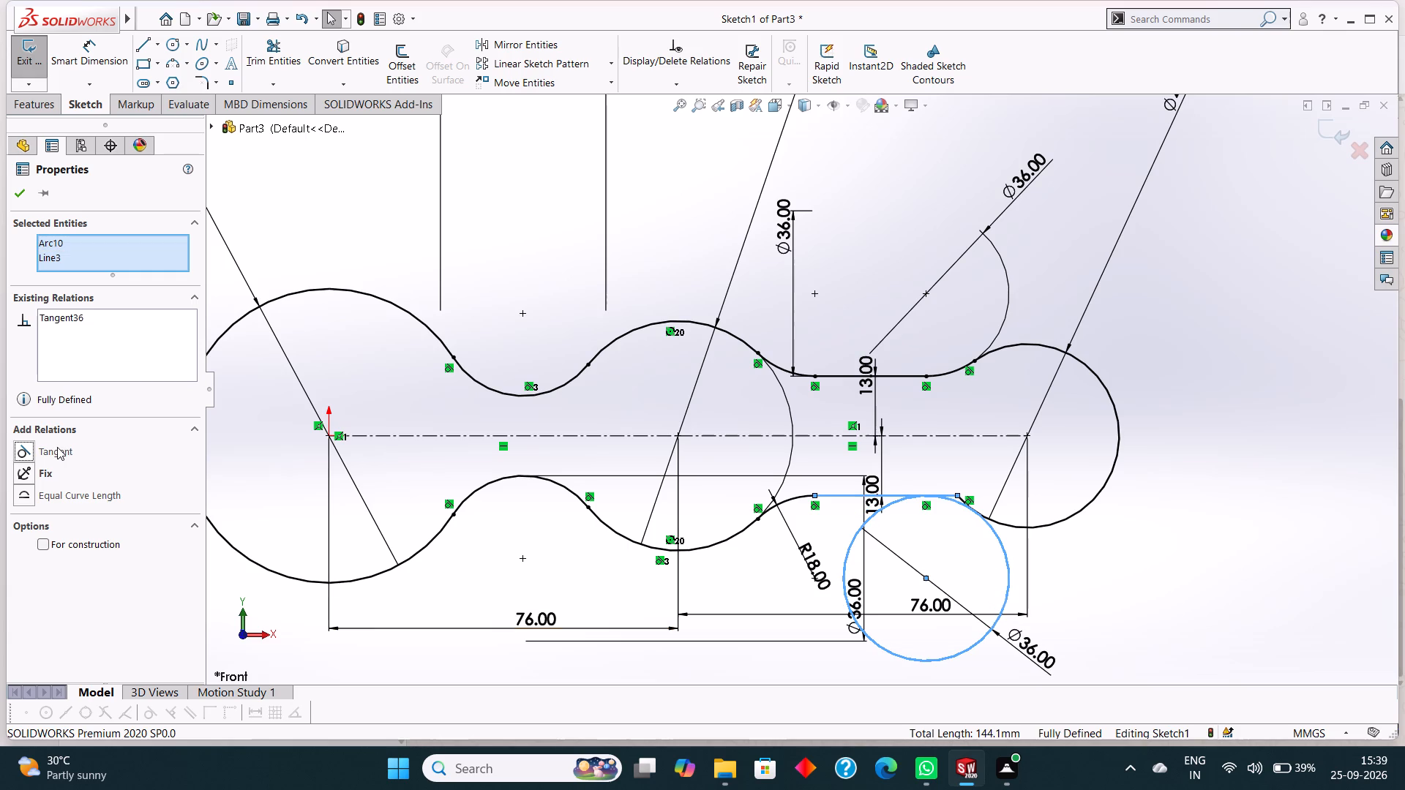
click(24, 196)
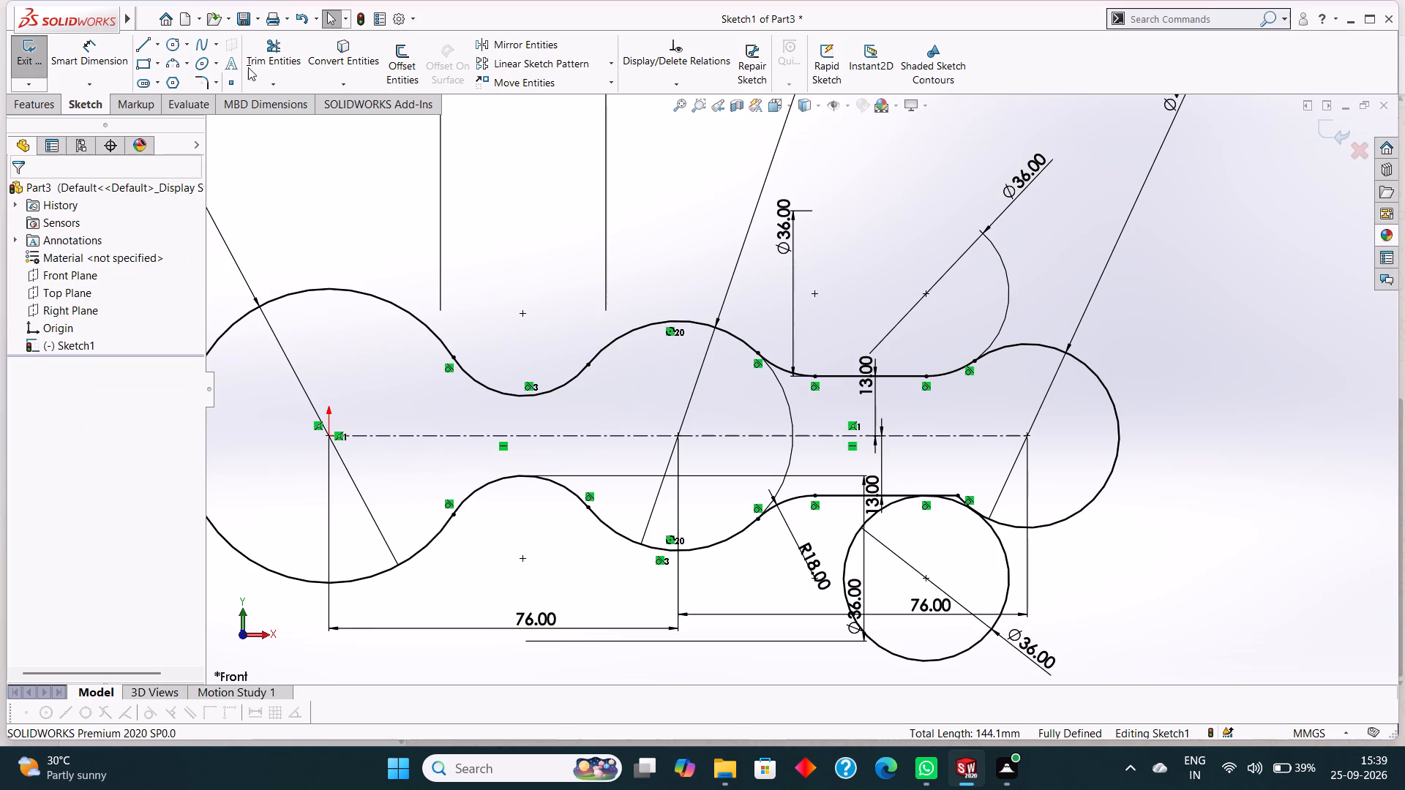
Trim the lower 36 mm circle to its tangent arc and remove the leftover offset line and 40 mm end circle stubs.
click(281, 48)
scroll(956, 517, down, 6)
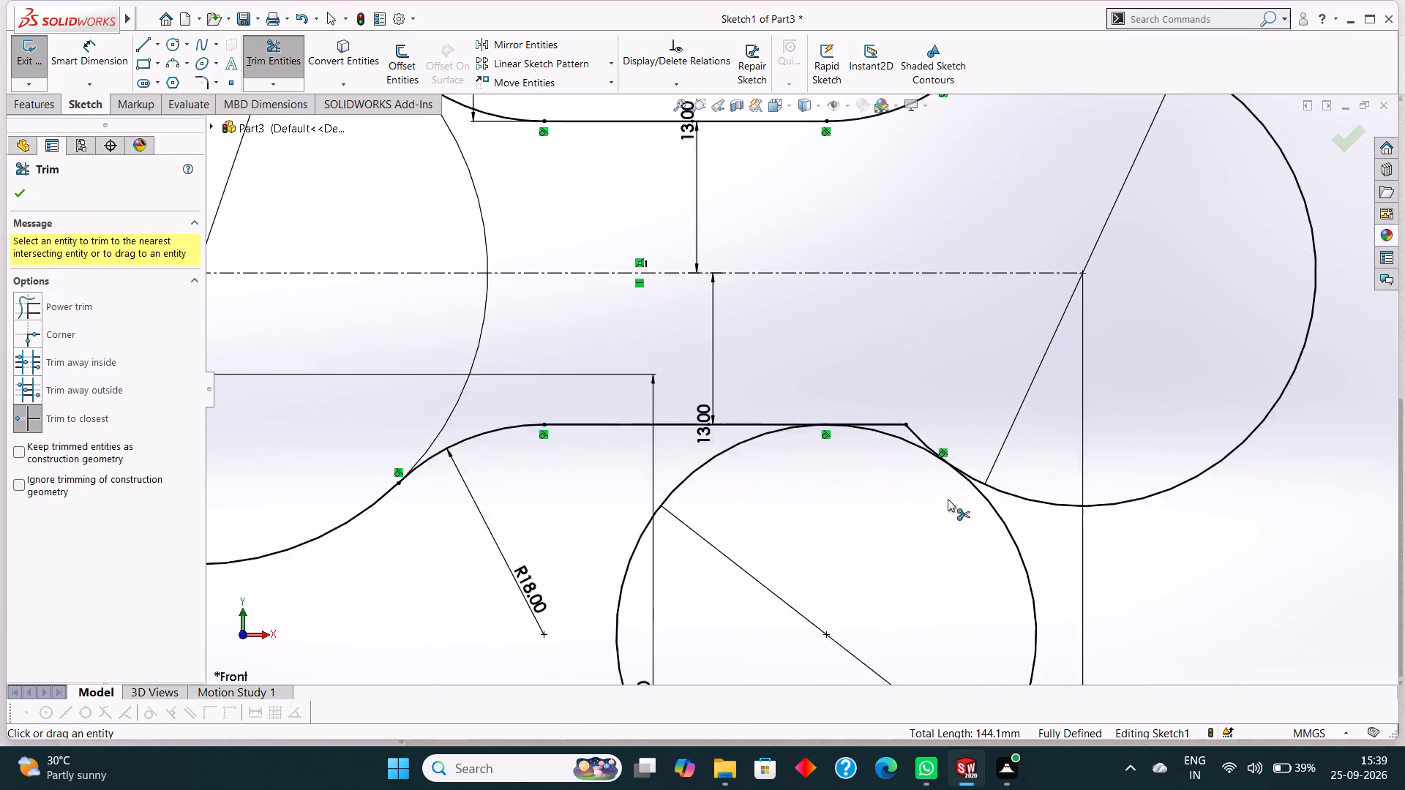
scroll(948, 499, down, 2)
click(850, 380)
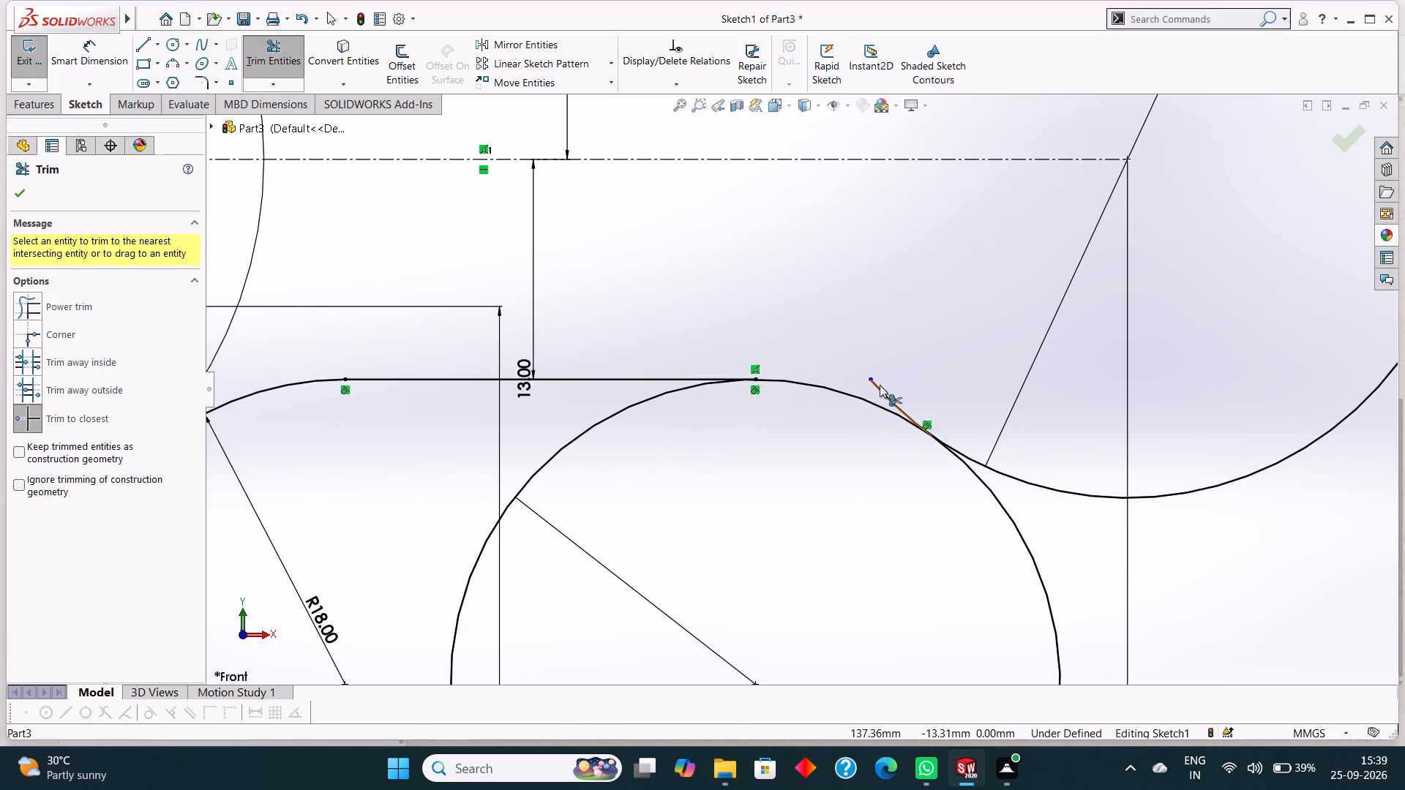
click(881, 389)
scroll(907, 448, up, 4)
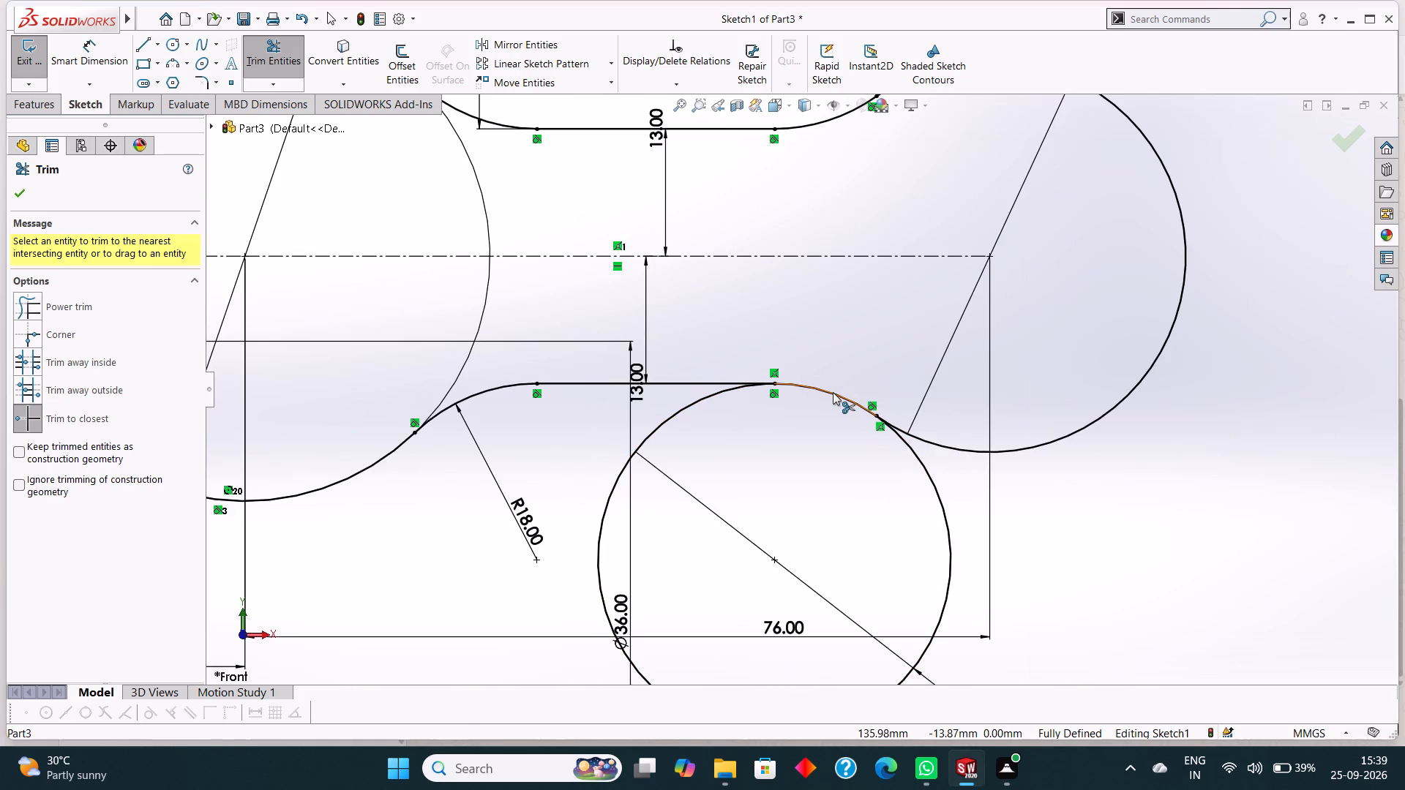
click(682, 406)
scroll(746, 449, up, 4)
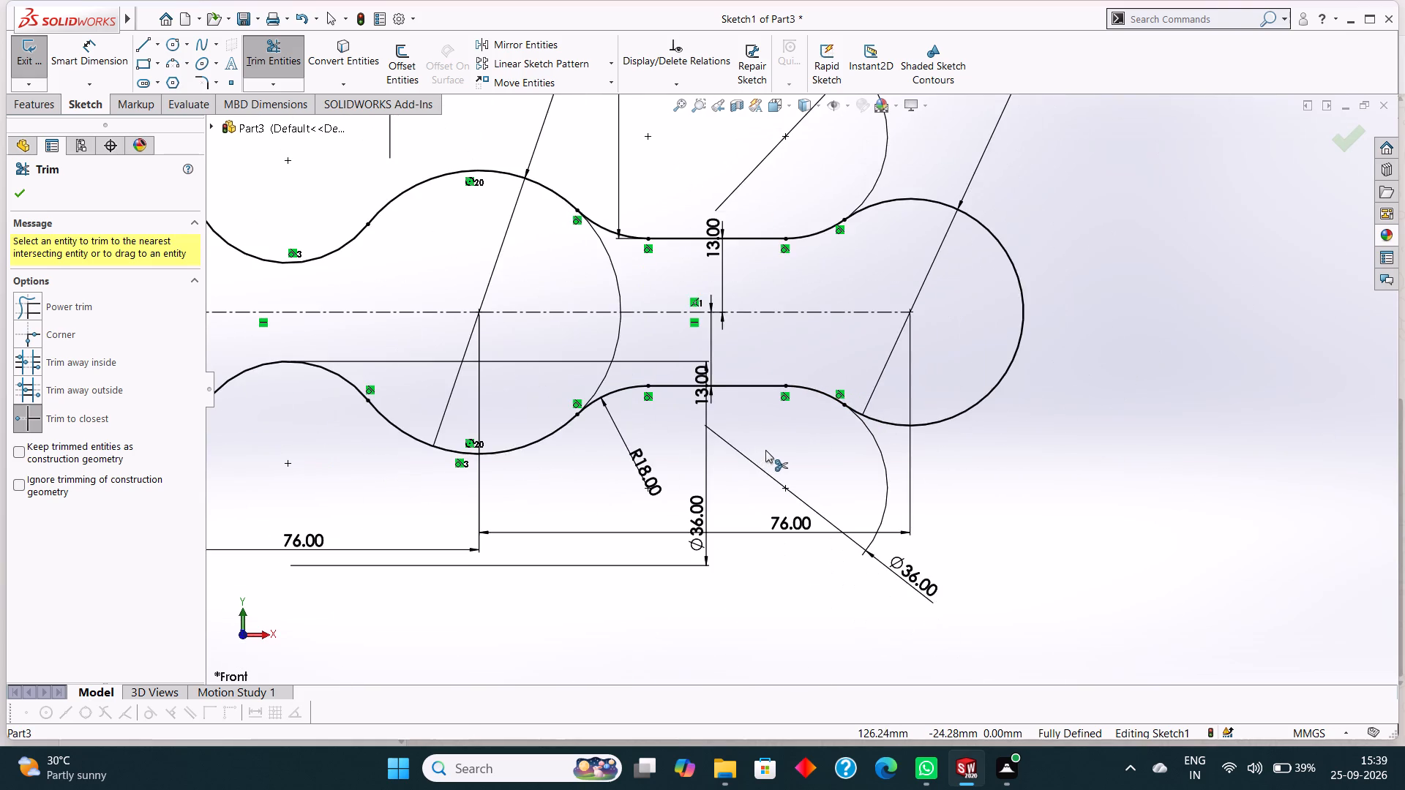
scroll(767, 450, up, 8)
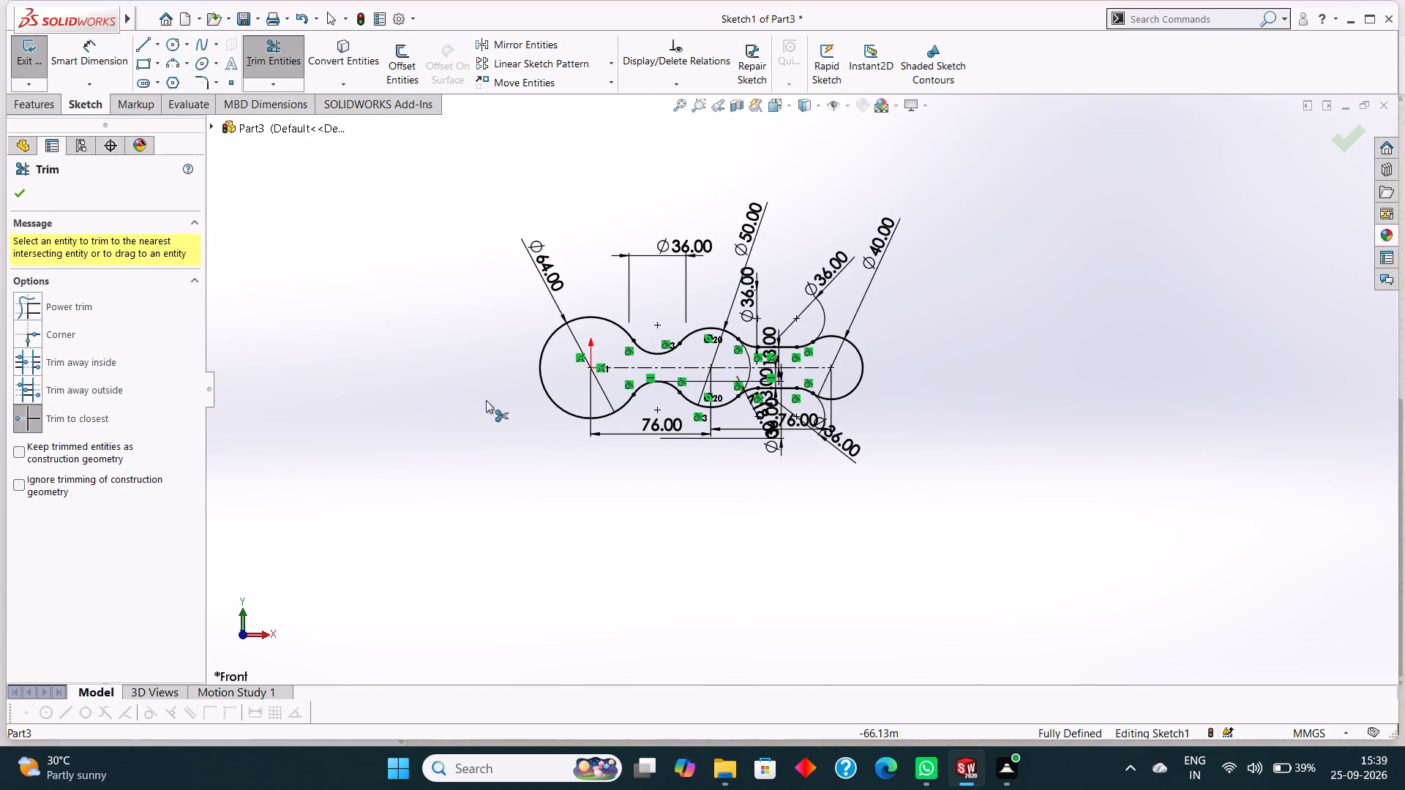
click(22, 197)
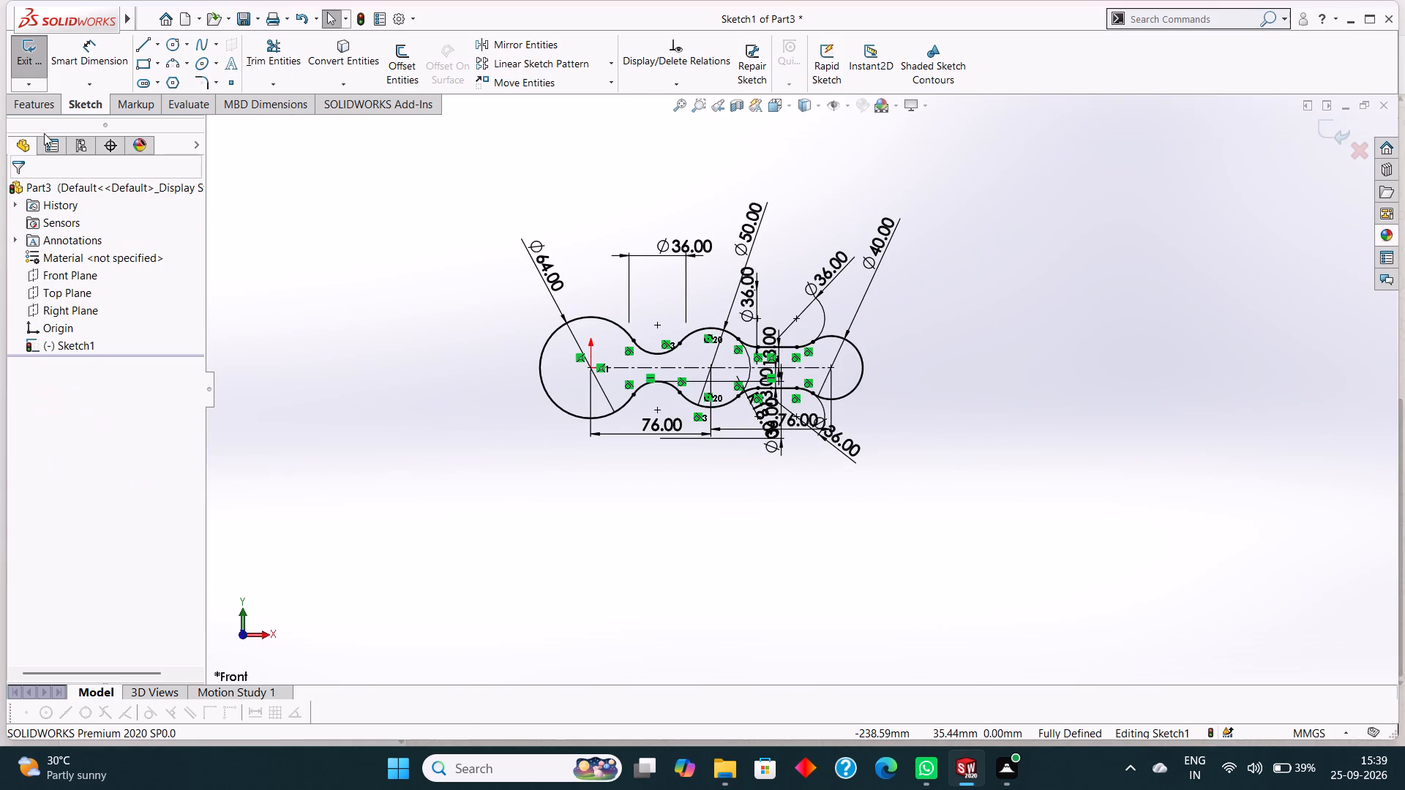
Extrude the closed profile as a blind boss 6 mm deep from the sketch plane.
click(48, 109)
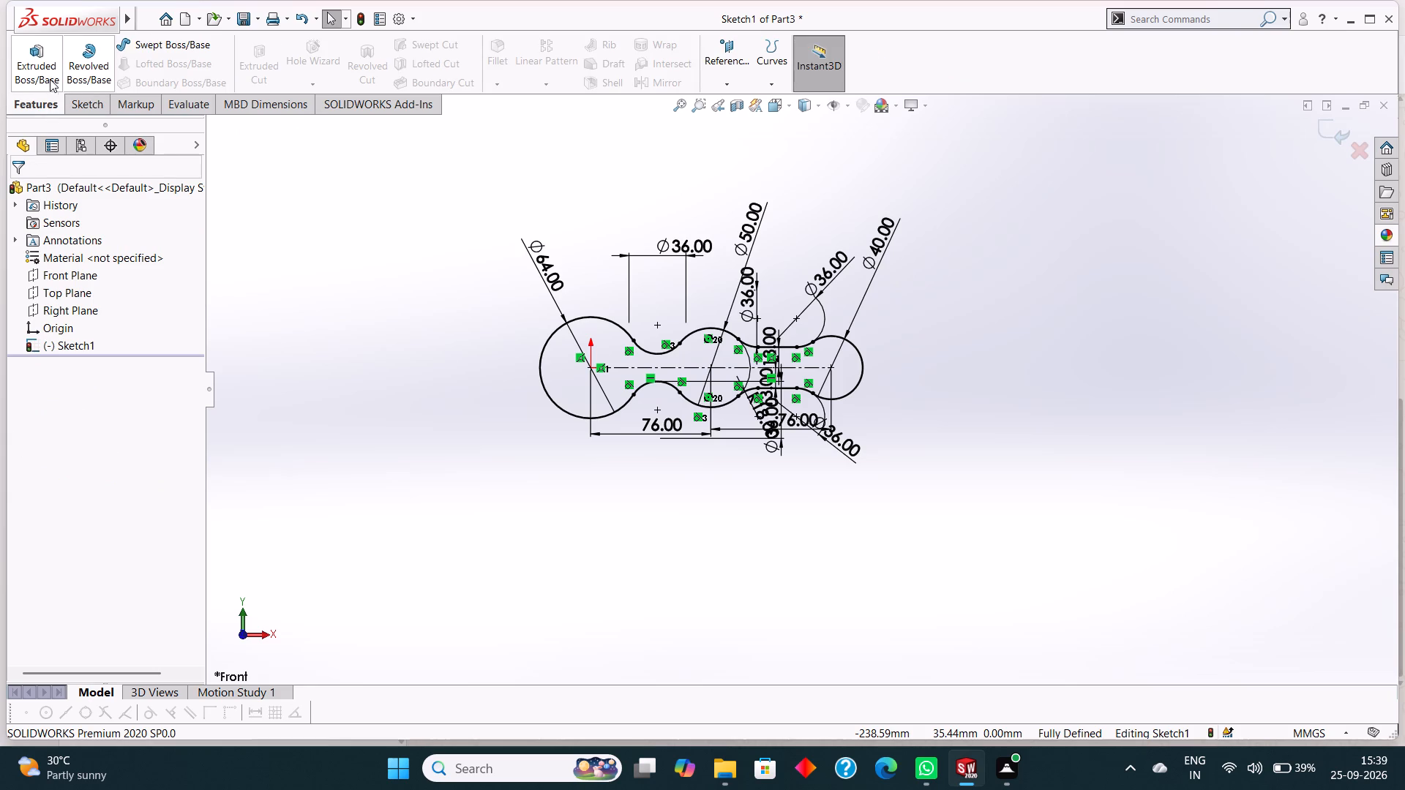
click(48, 78)
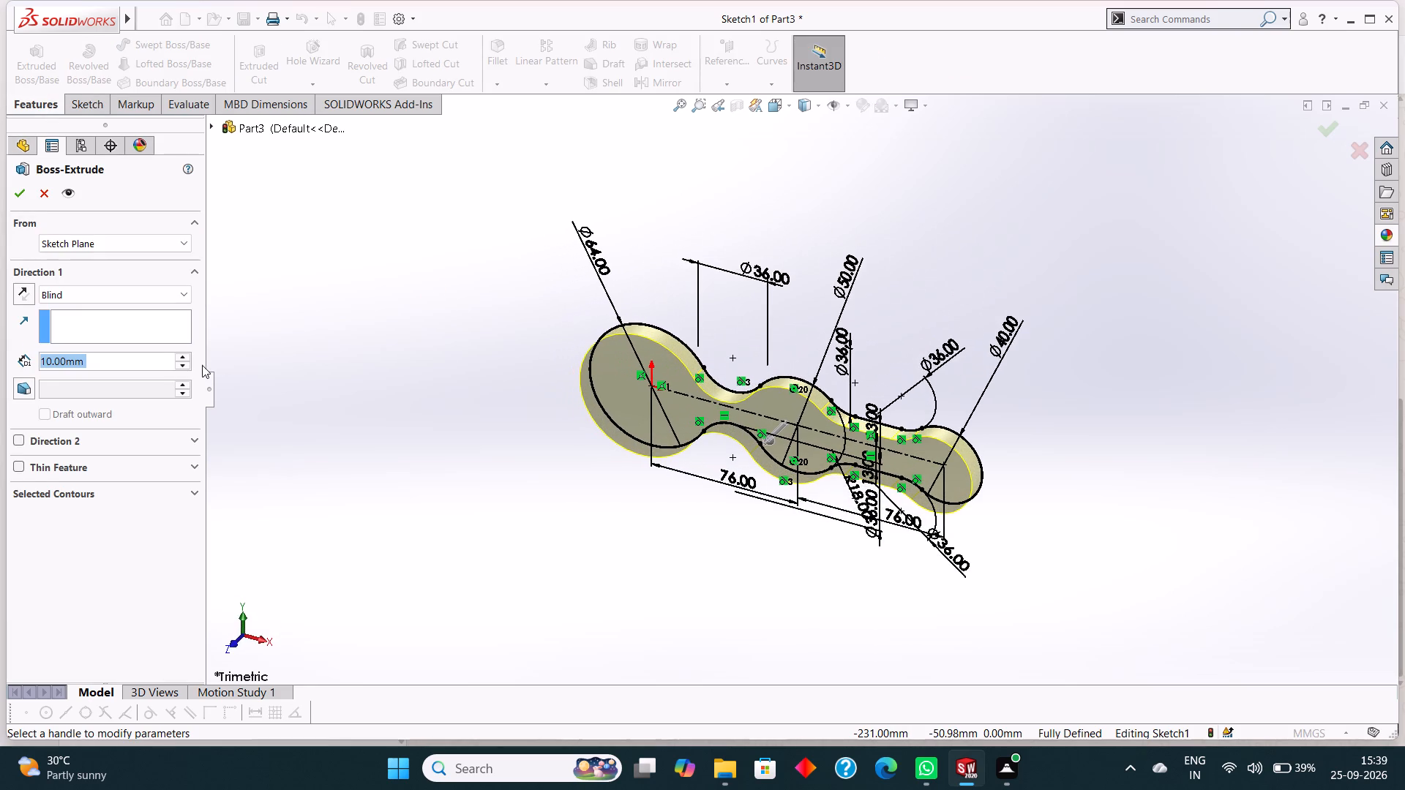
key(6)
key(Return)
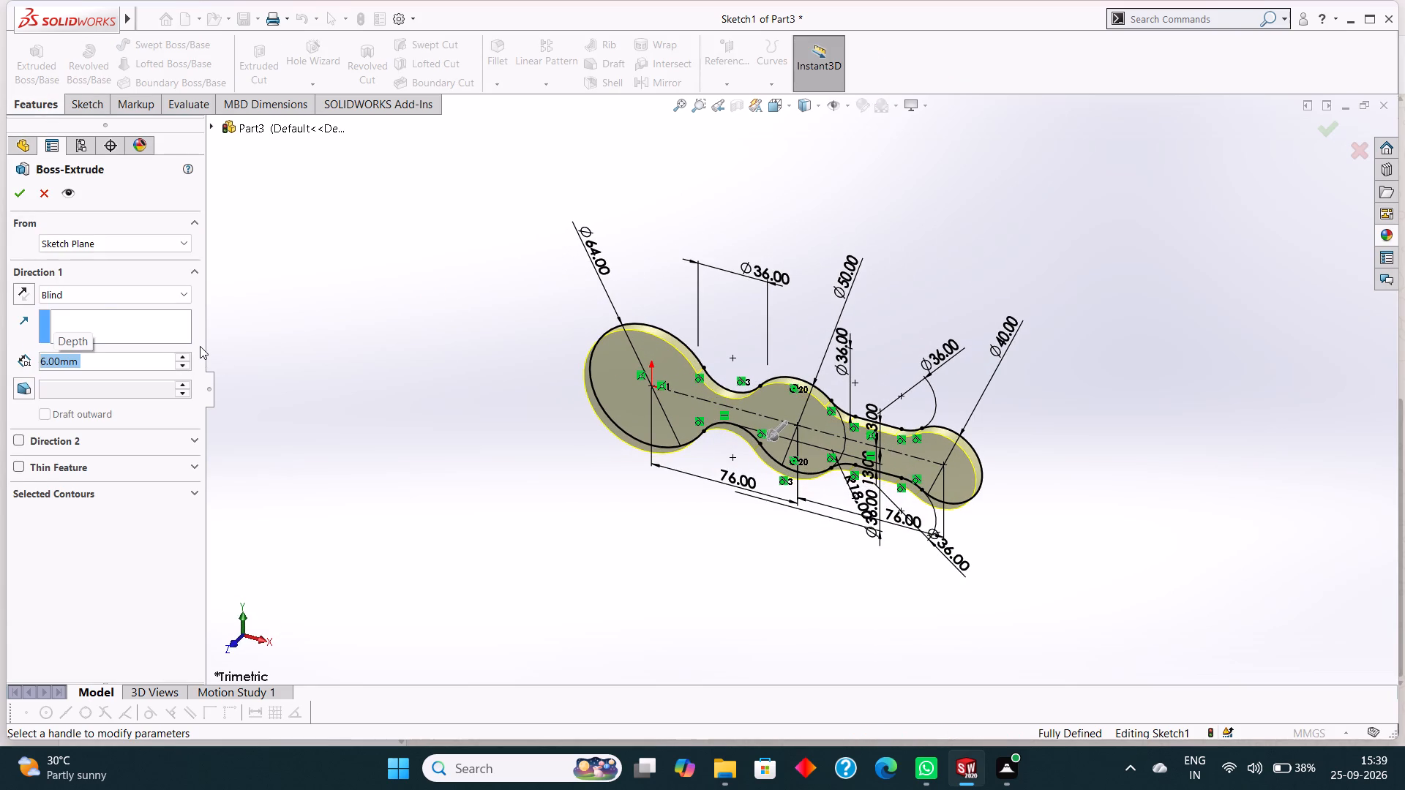
click(18, 200)
click(494, 543)
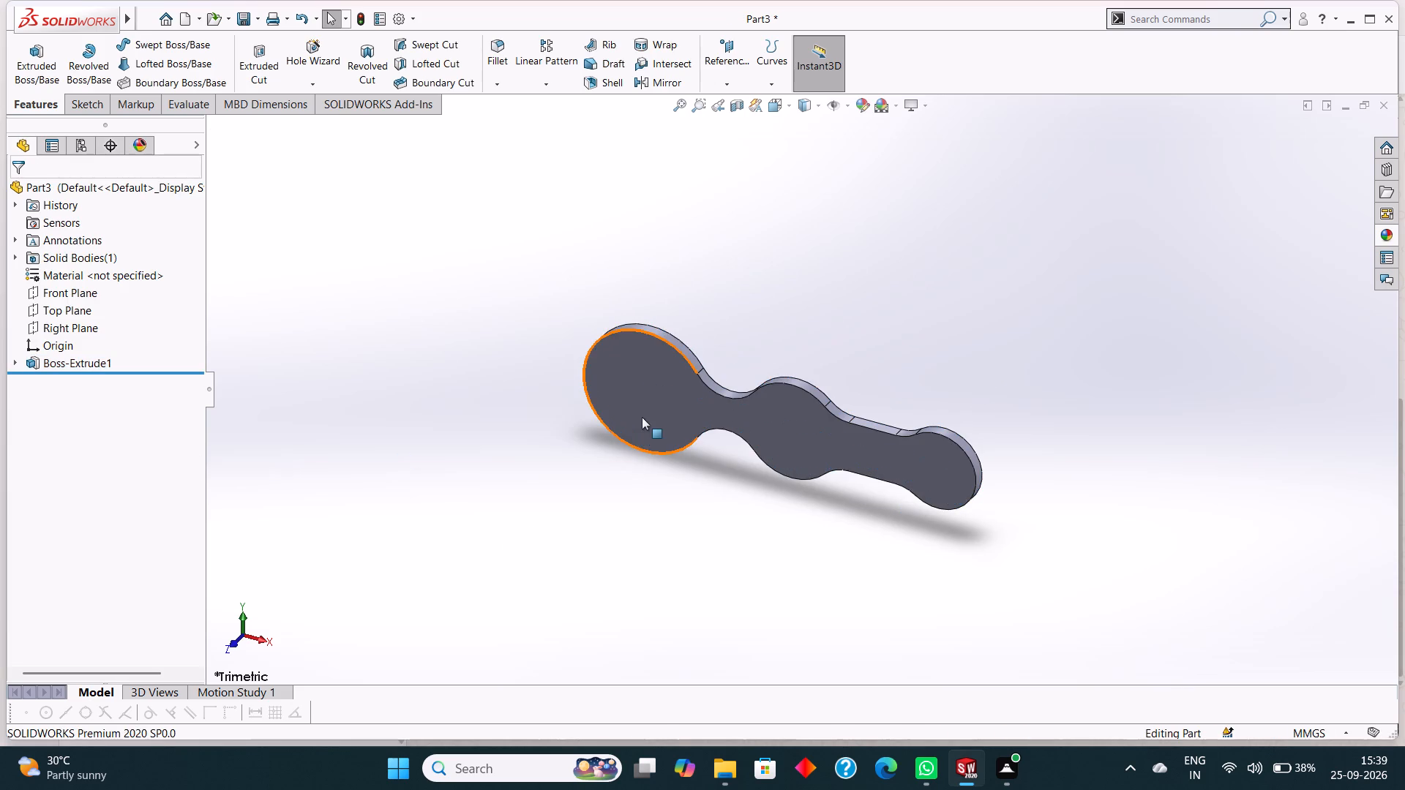
Start a new sketch on the front face of the extruded plate.
click(644, 385)
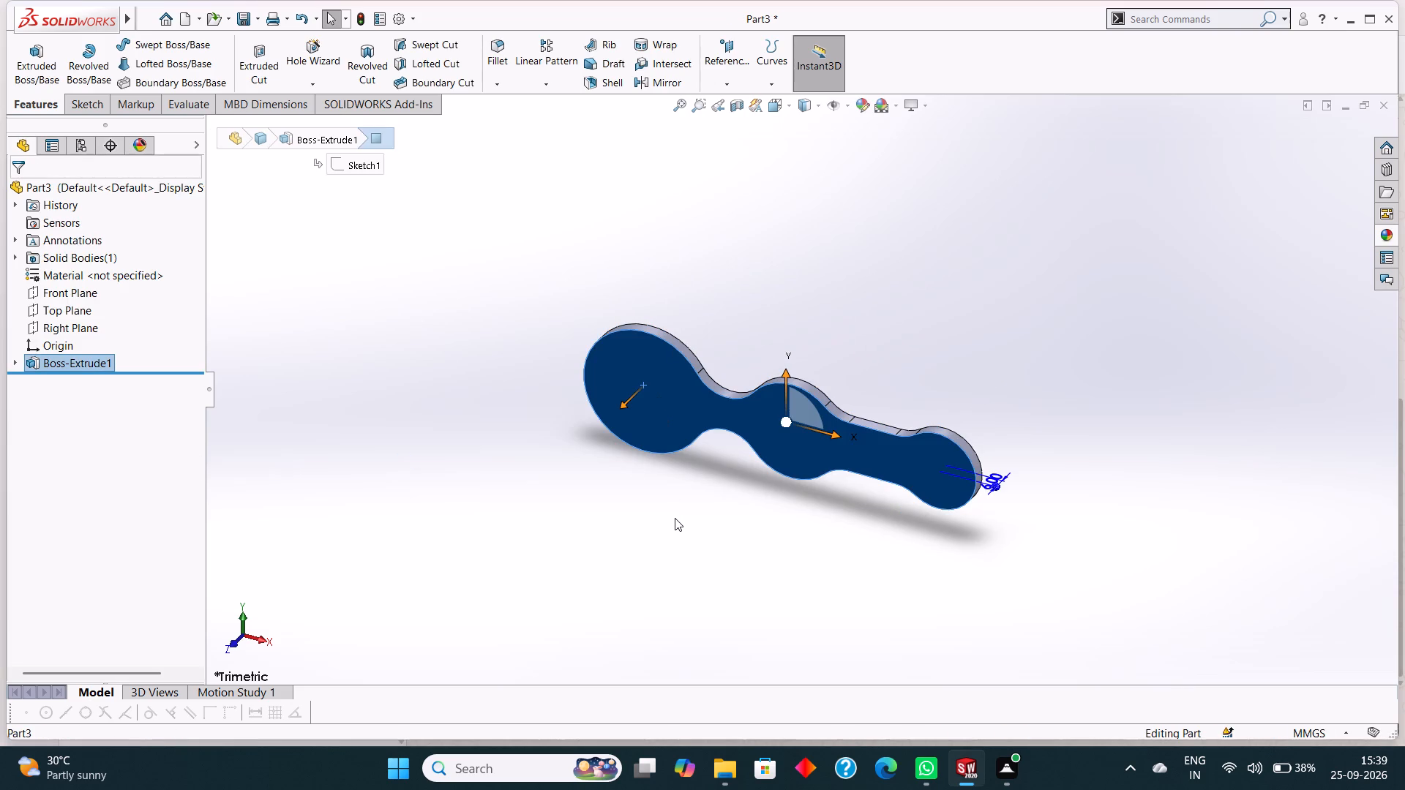
key(ctrl+8)
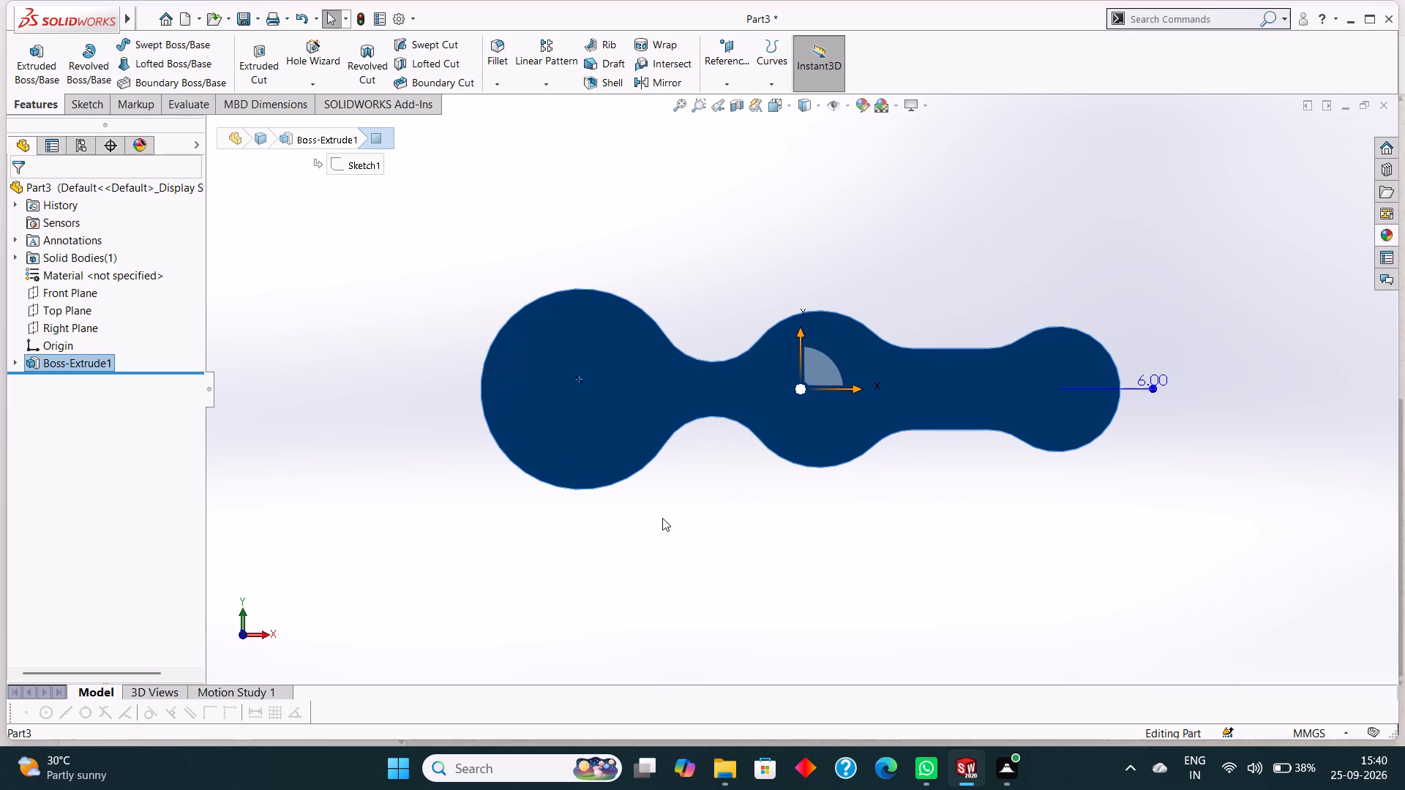
right_click(628, 372)
click(662, 355)
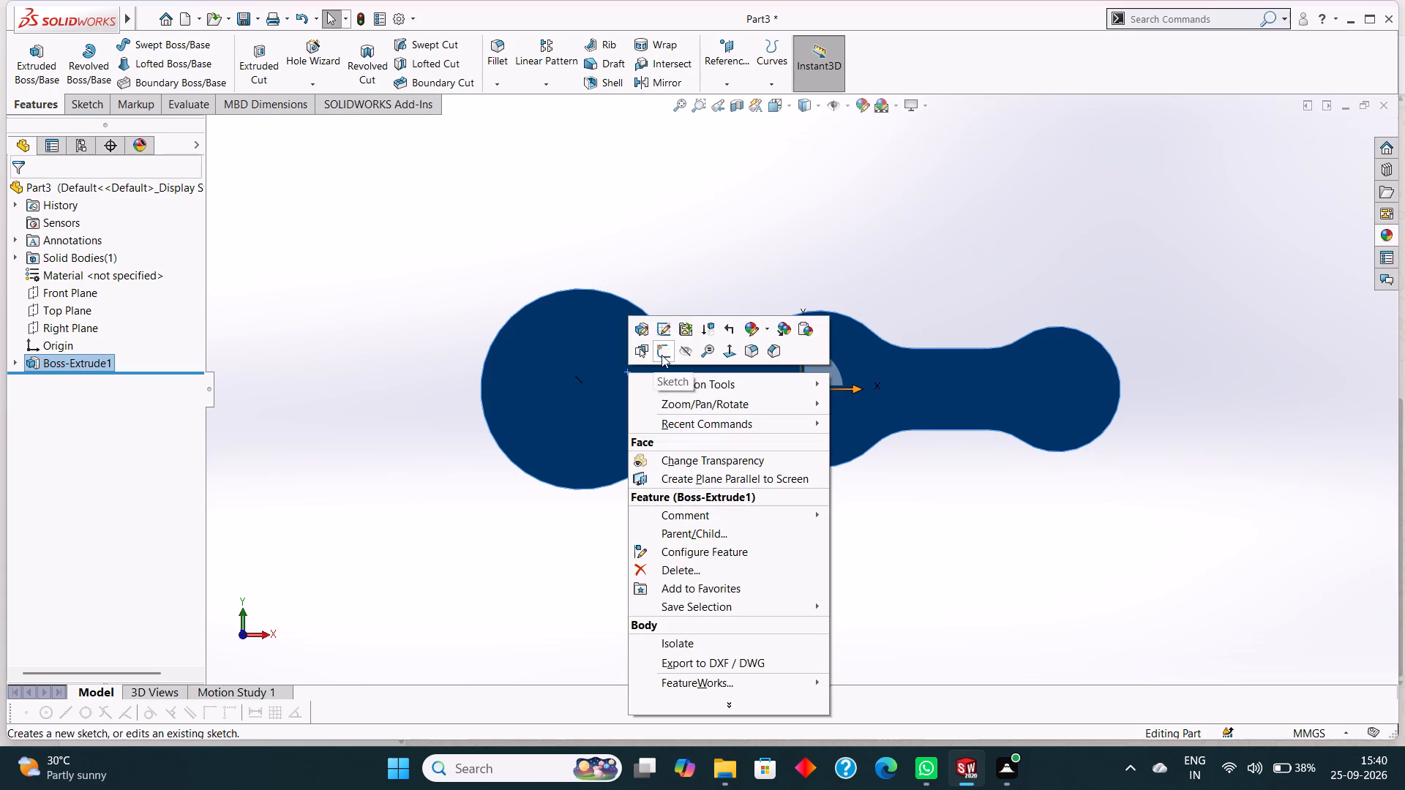
key(Escape)
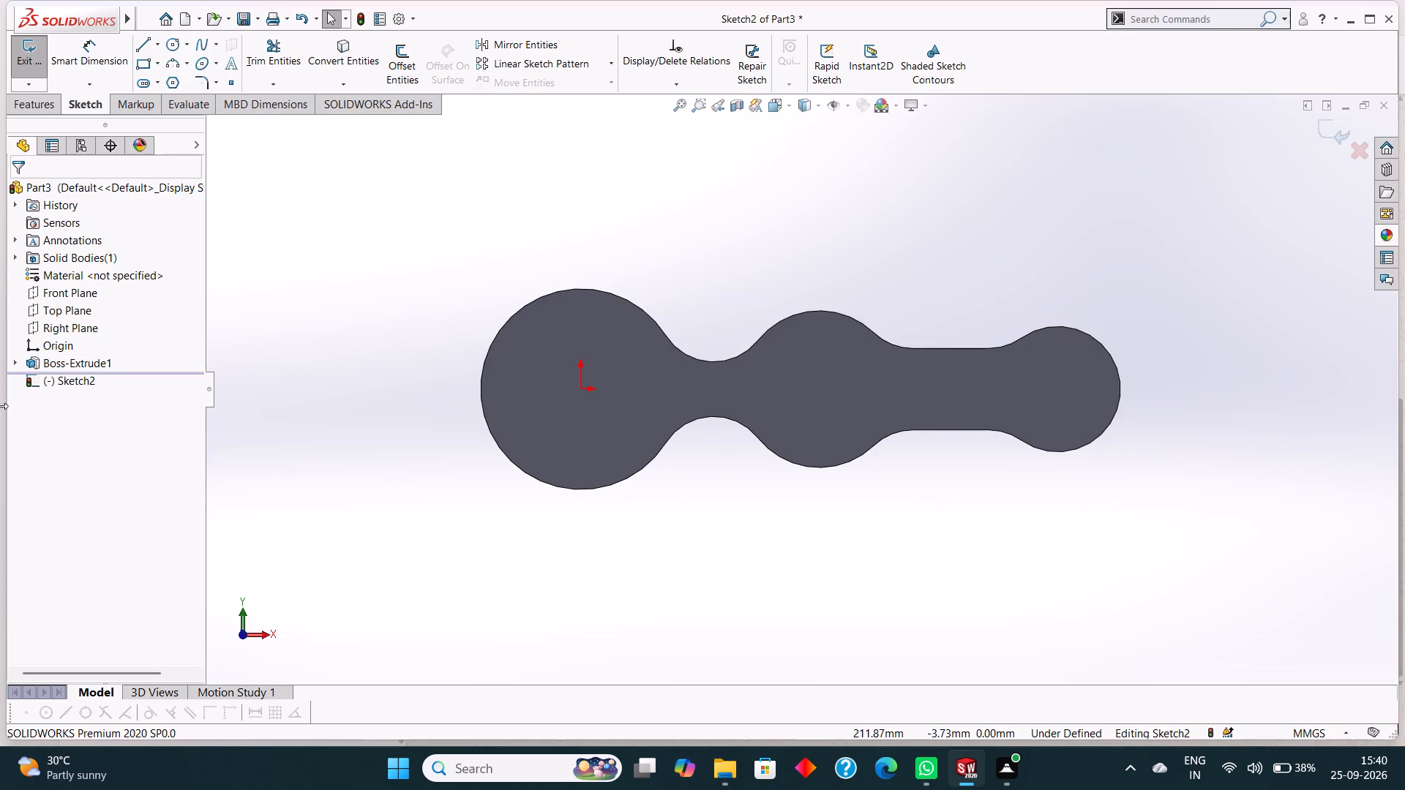
click(28, 100)
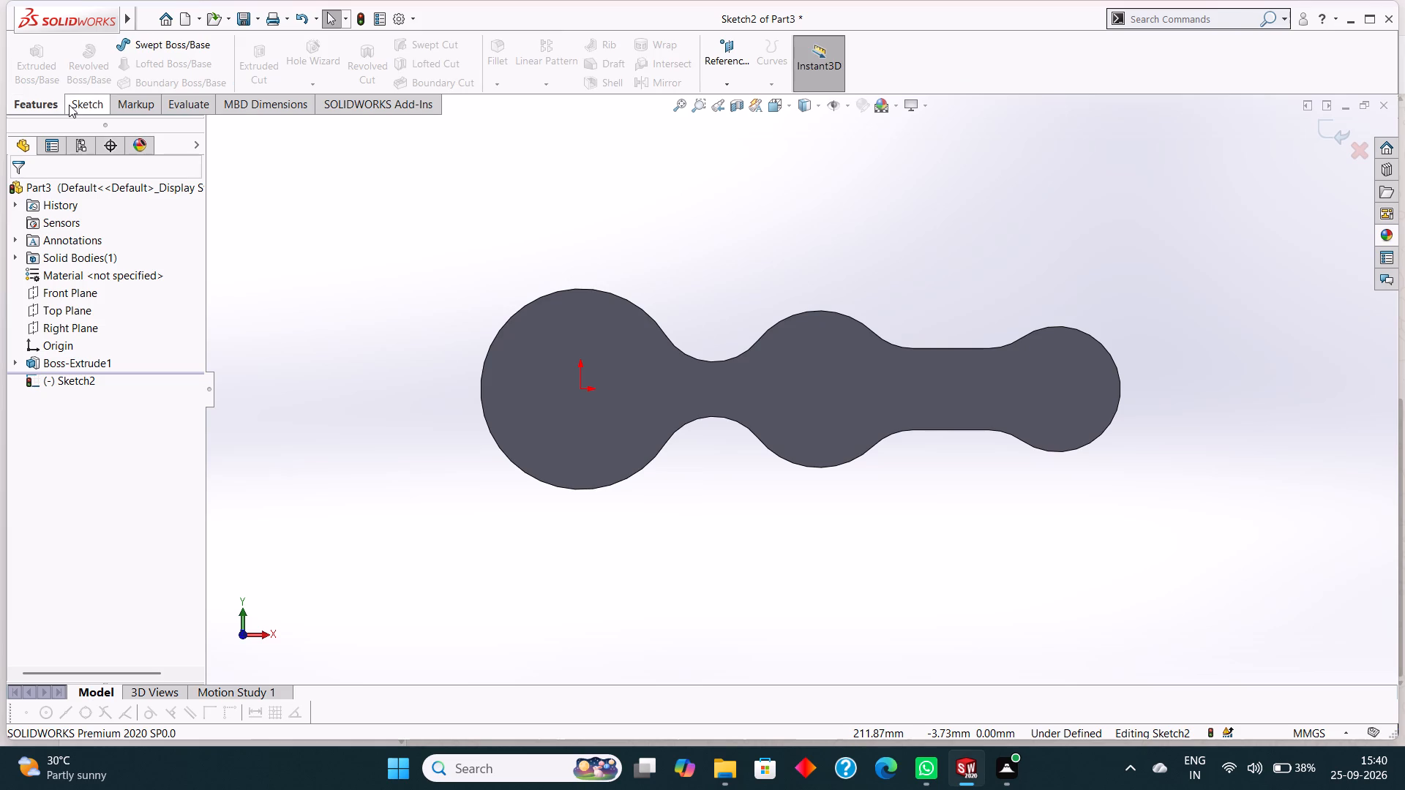
Sketch a six-sided polygon centred on the origin with an inscribed circle of about 19.4 mm diameter.
click(70, 105)
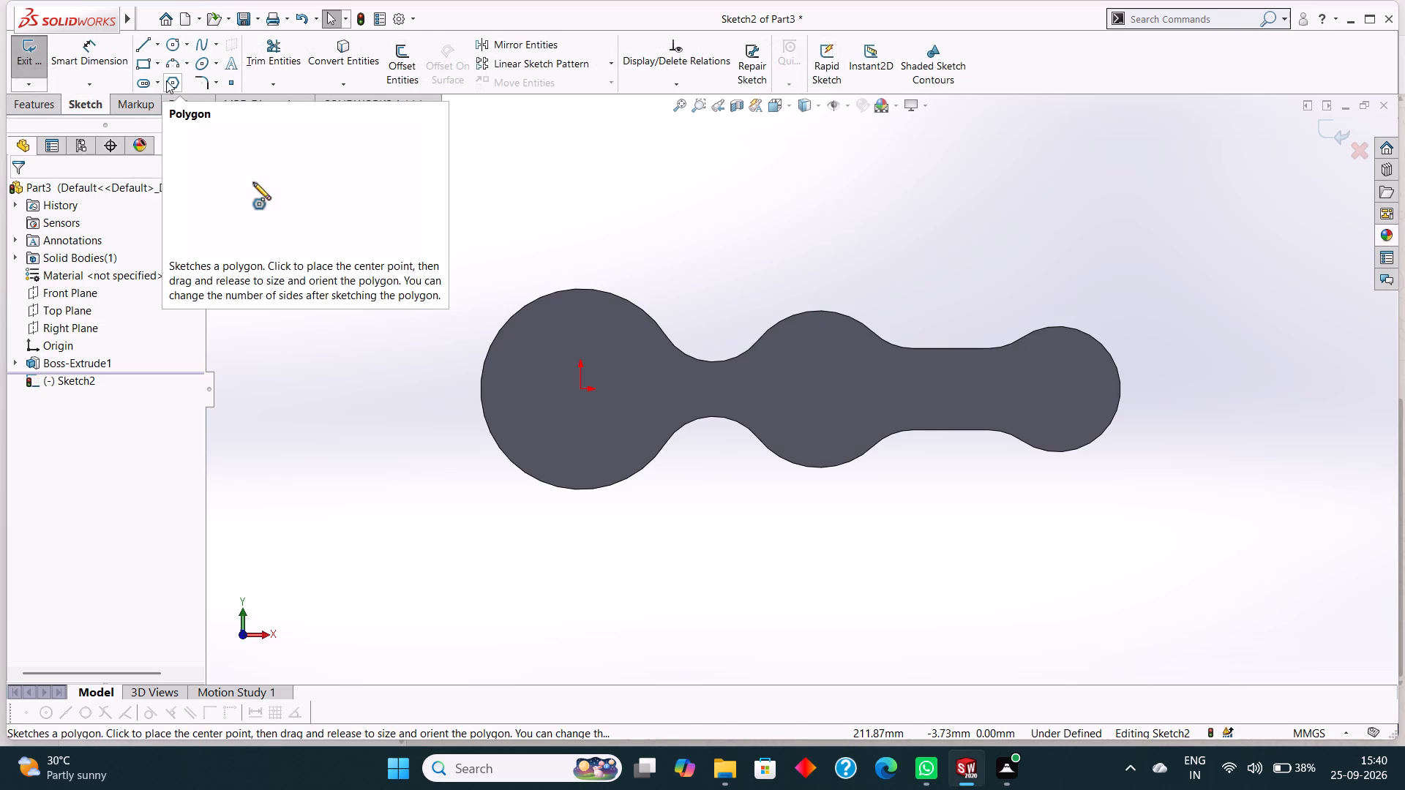
click(166, 80)
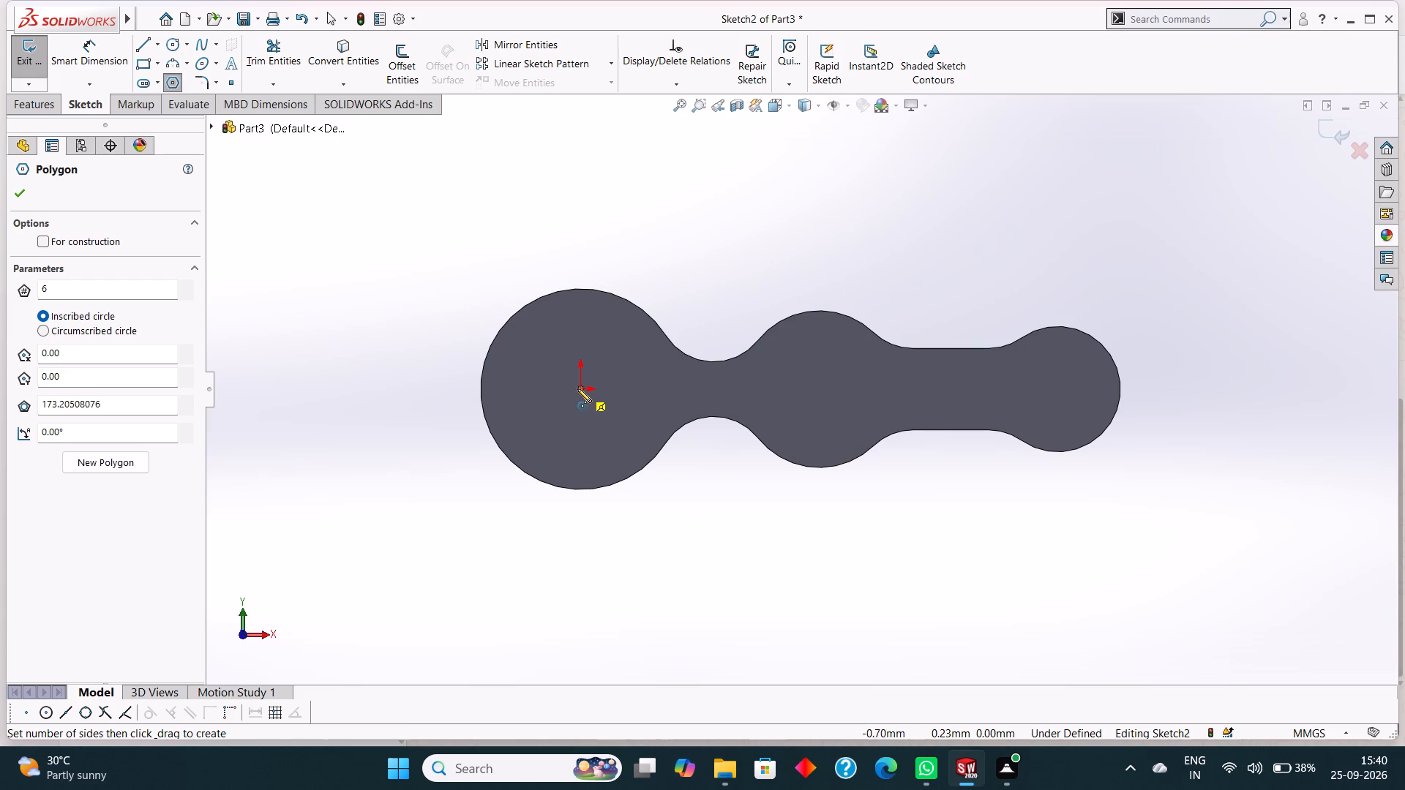
click(580, 388)
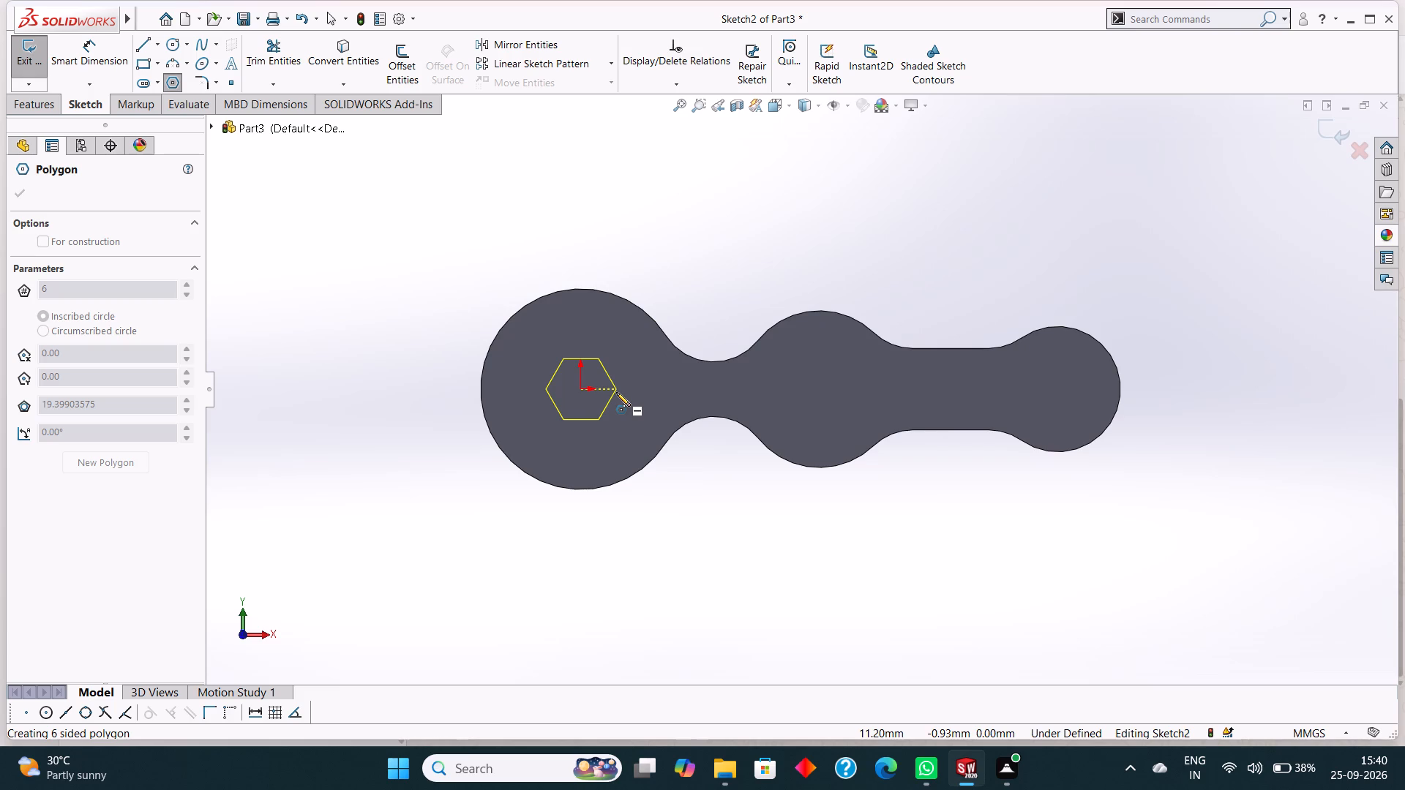
click(616, 392)
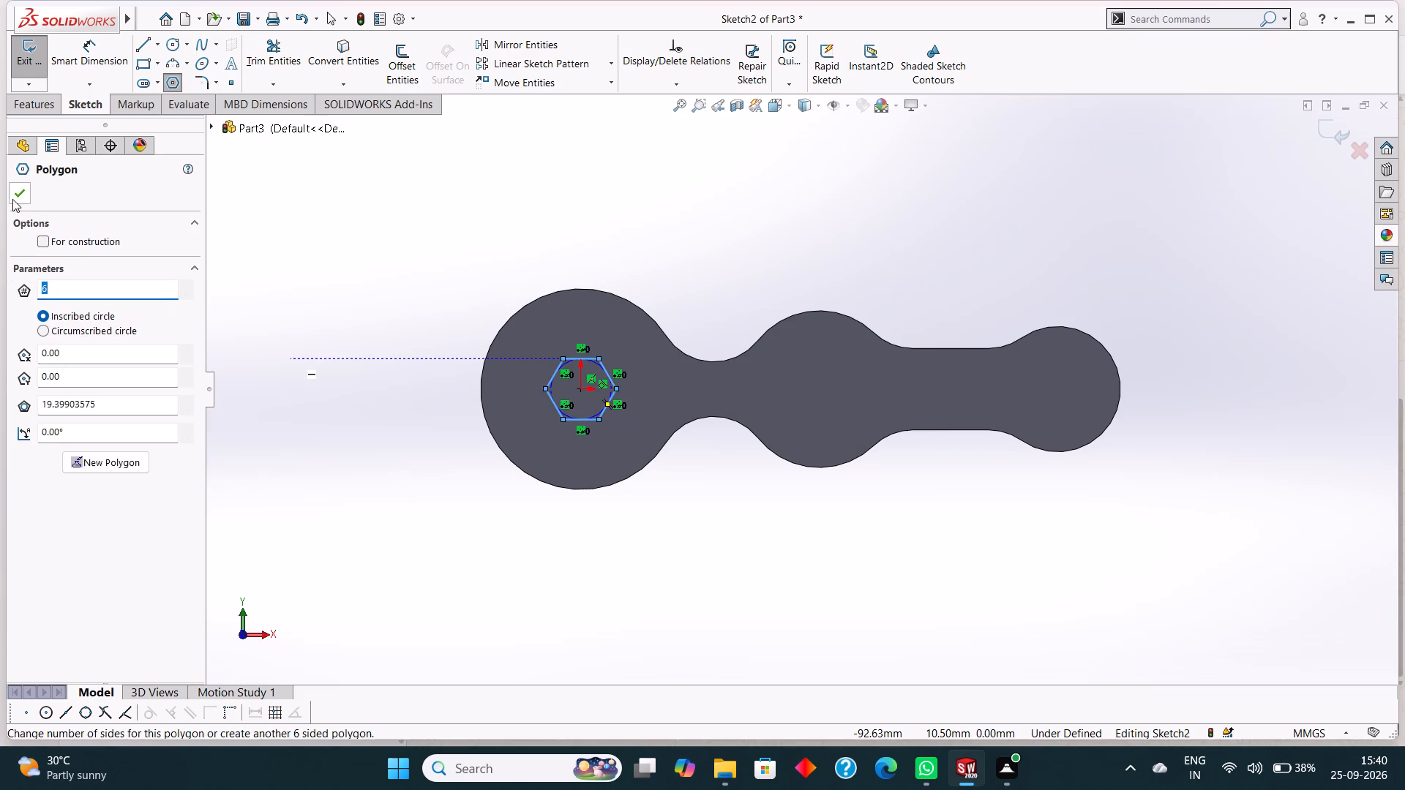
click(12, 199)
scroll(547, 390, down, 2)
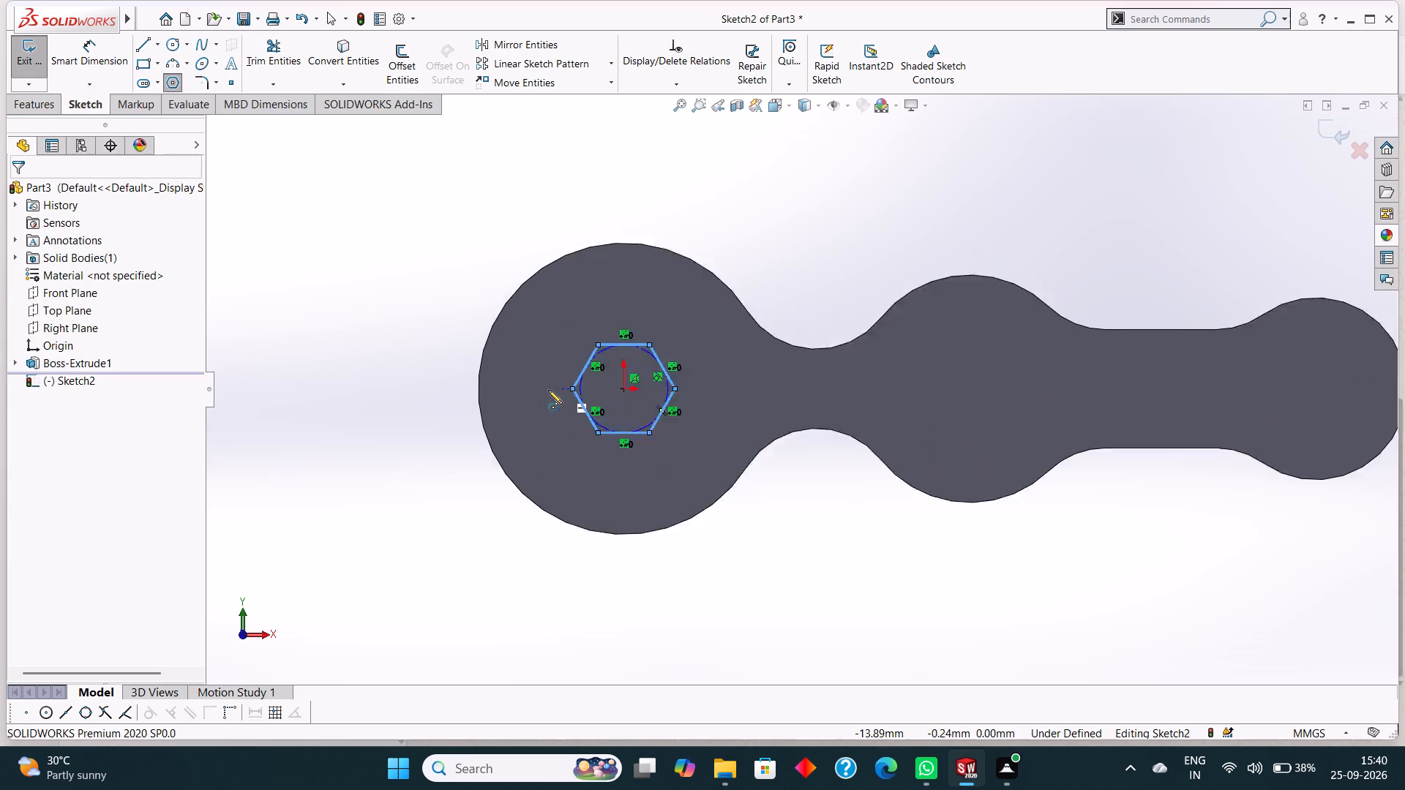
scroll(548, 390, down, 3)
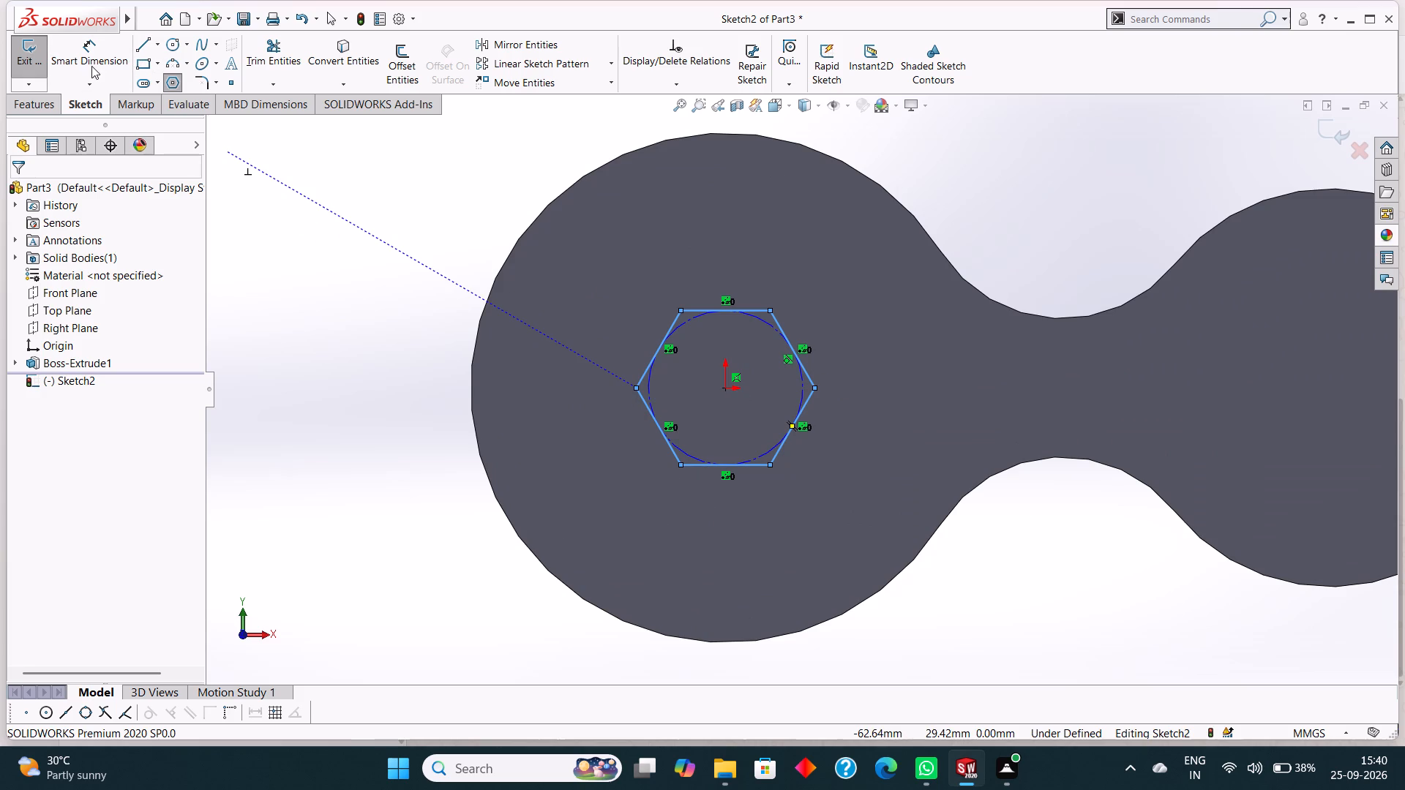
right_click(293, 182)
click(315, 192)
Dimension the inscribed circle of the hexagon at the origin to a diameter of 44 mm.
click(108, 55)
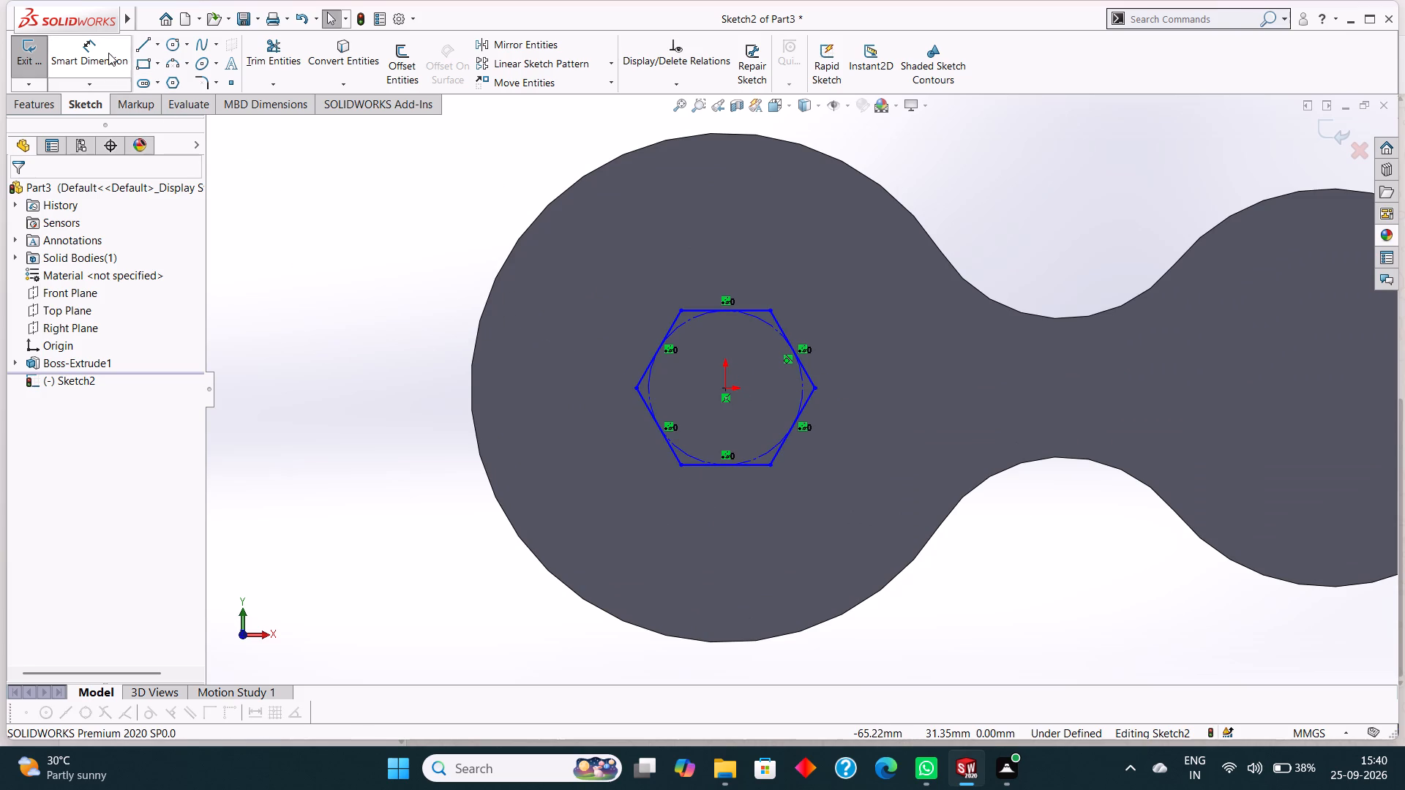
click(673, 325)
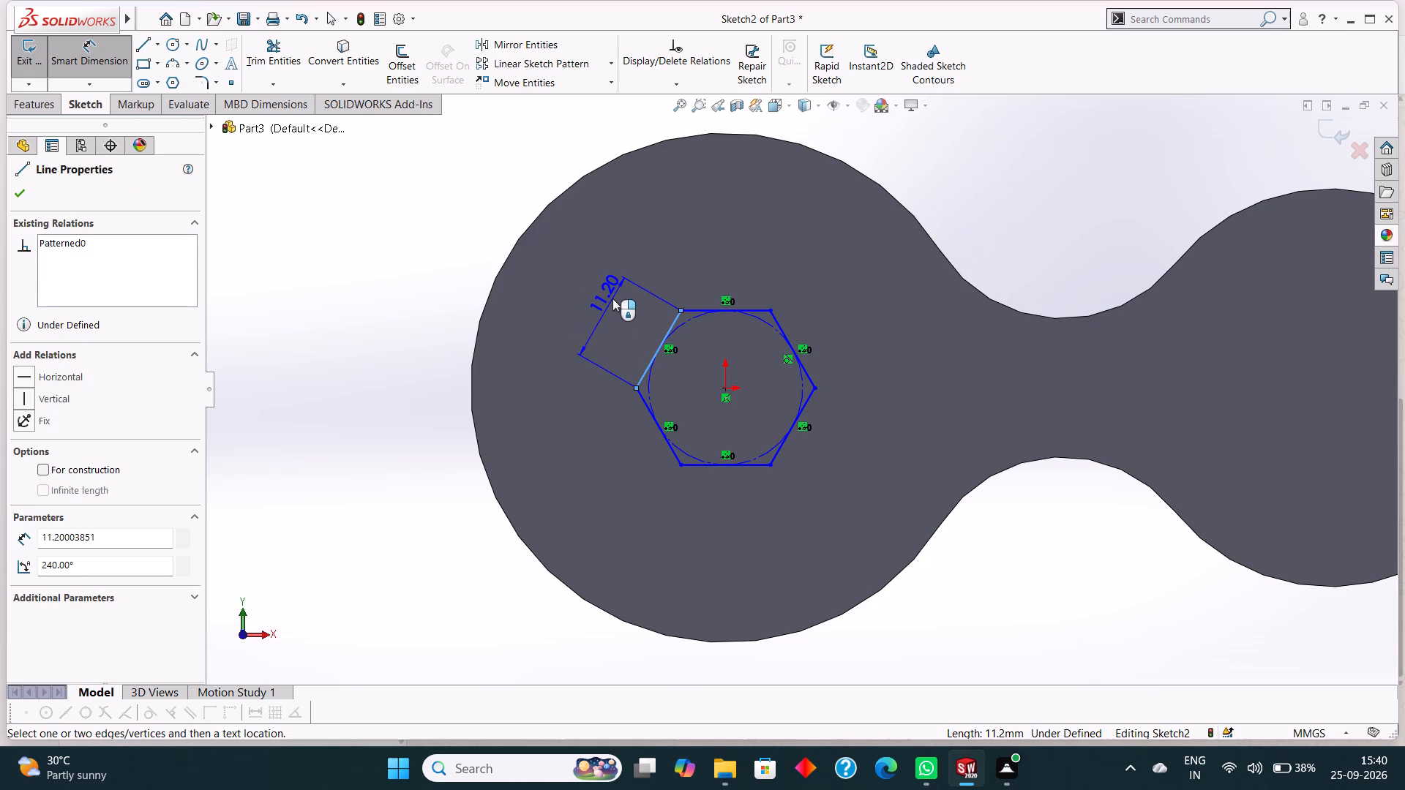
key(Escape)
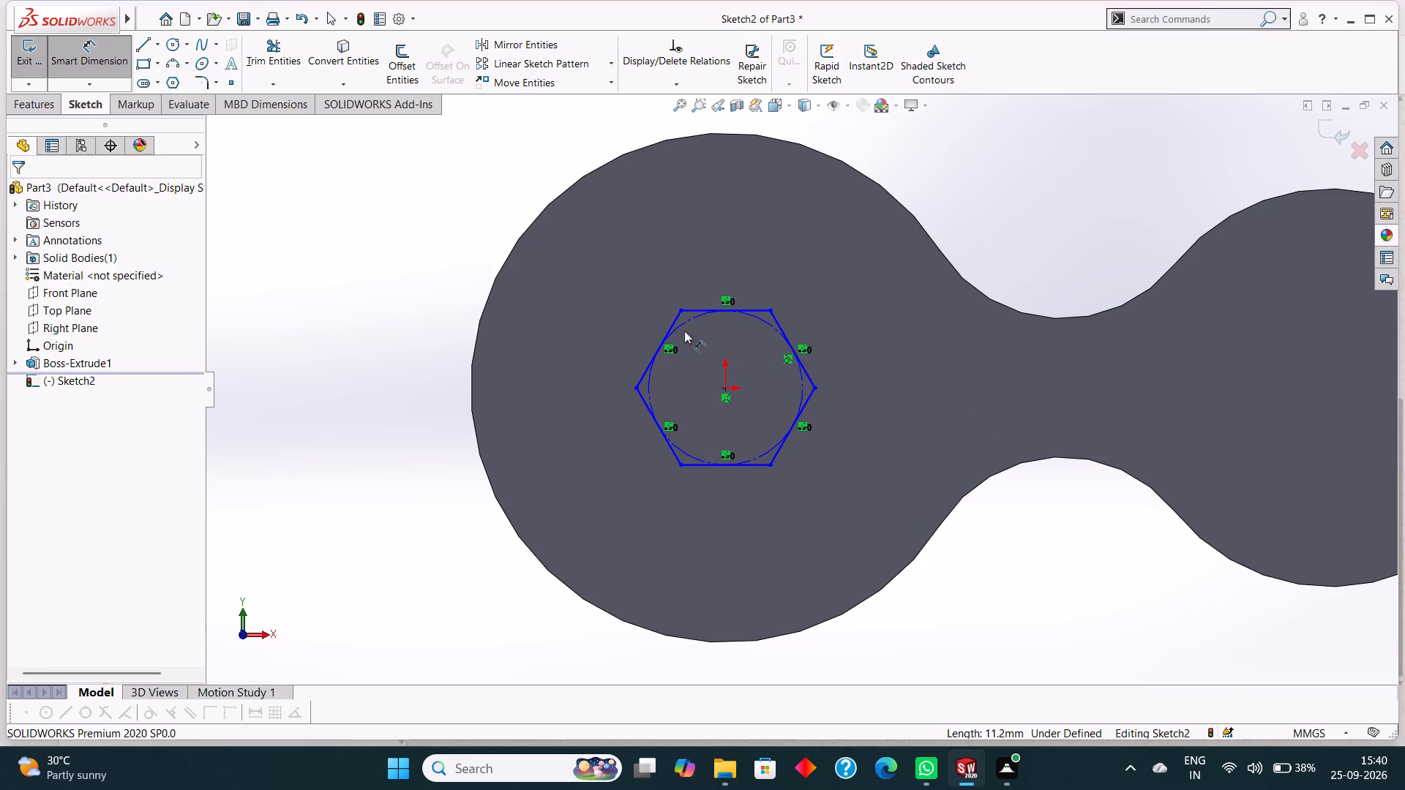
click(684, 322)
click(594, 298)
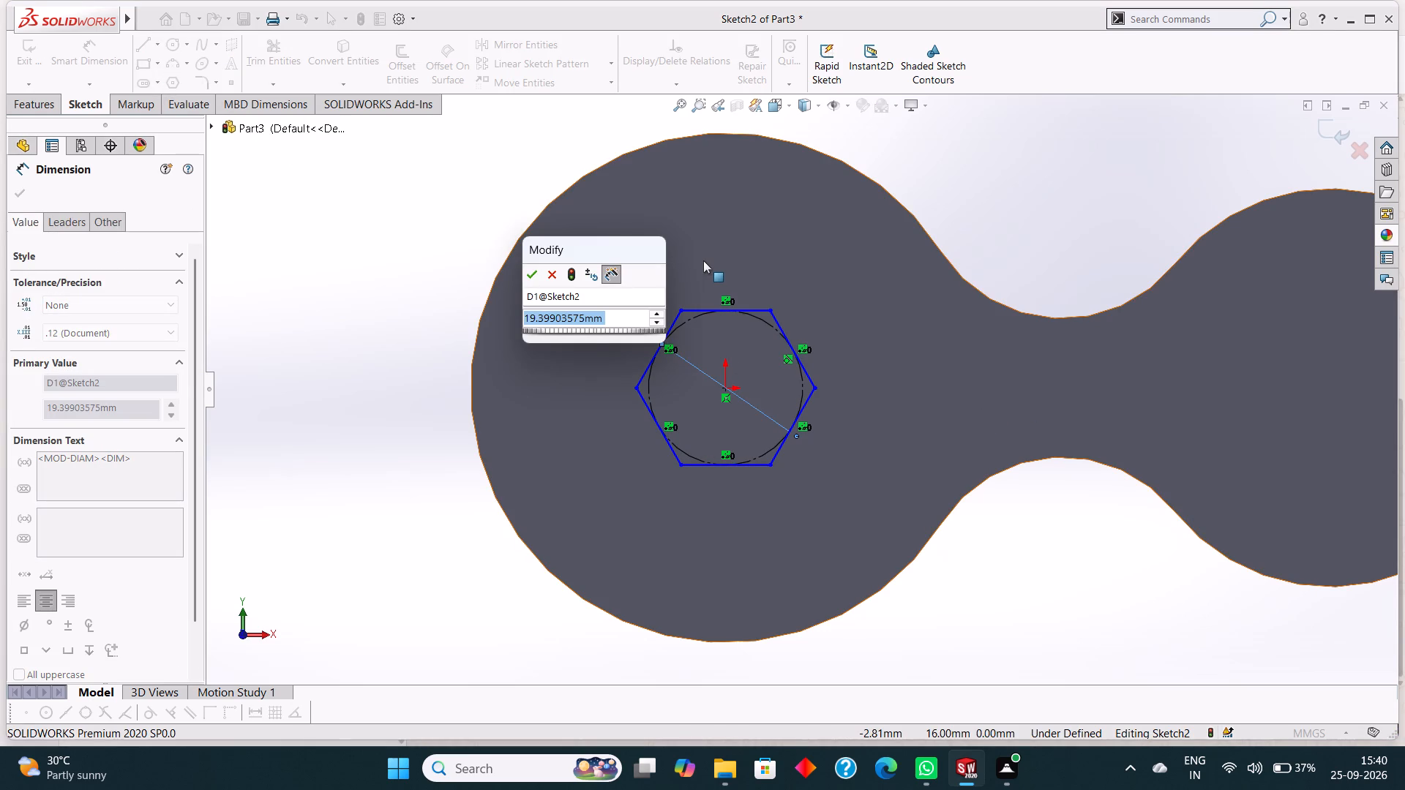
text(44)
key(Return)
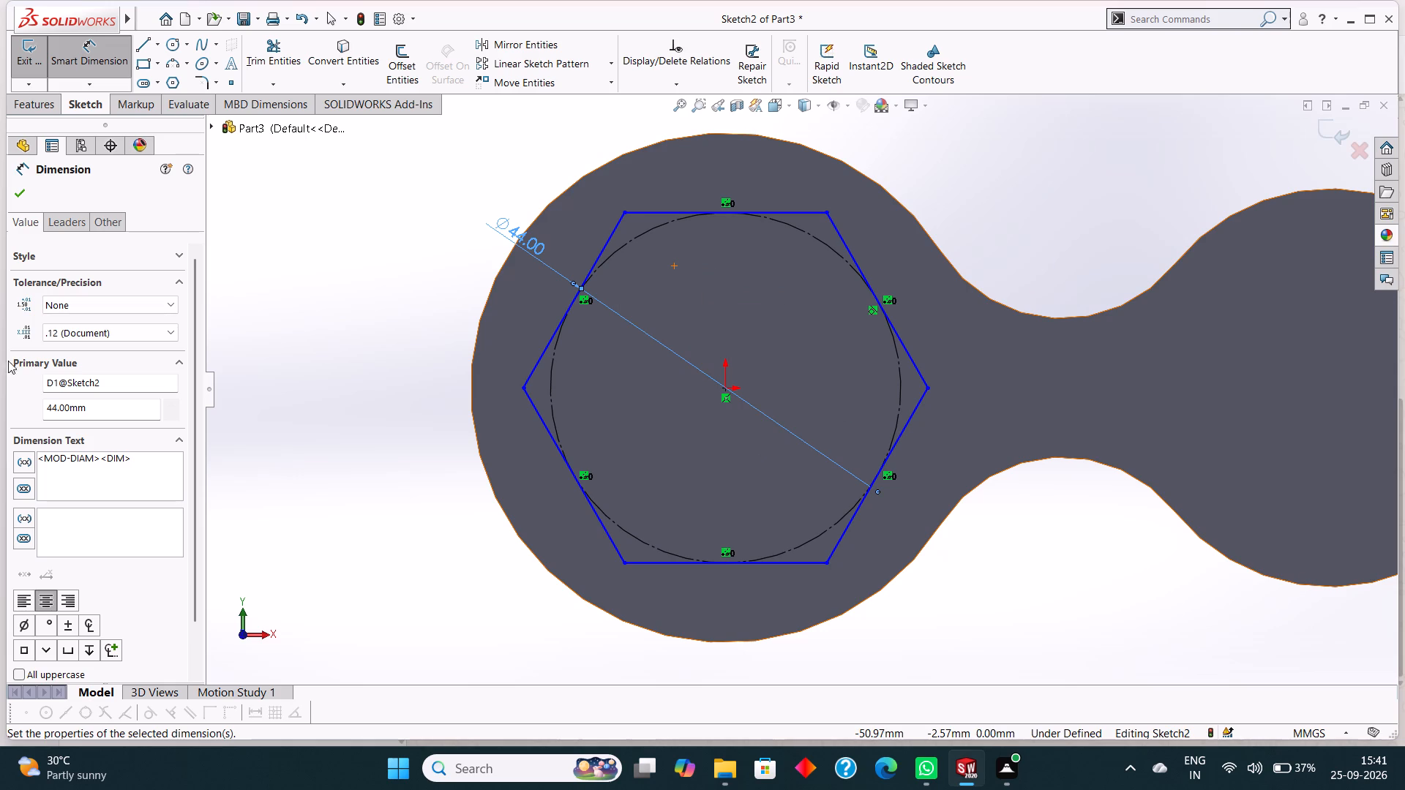
click(18, 197)
Draw a horizontal construction centerline 76 mm long from the origin toward the centre of the middle lobe.
scroll(741, 336, up, 4)
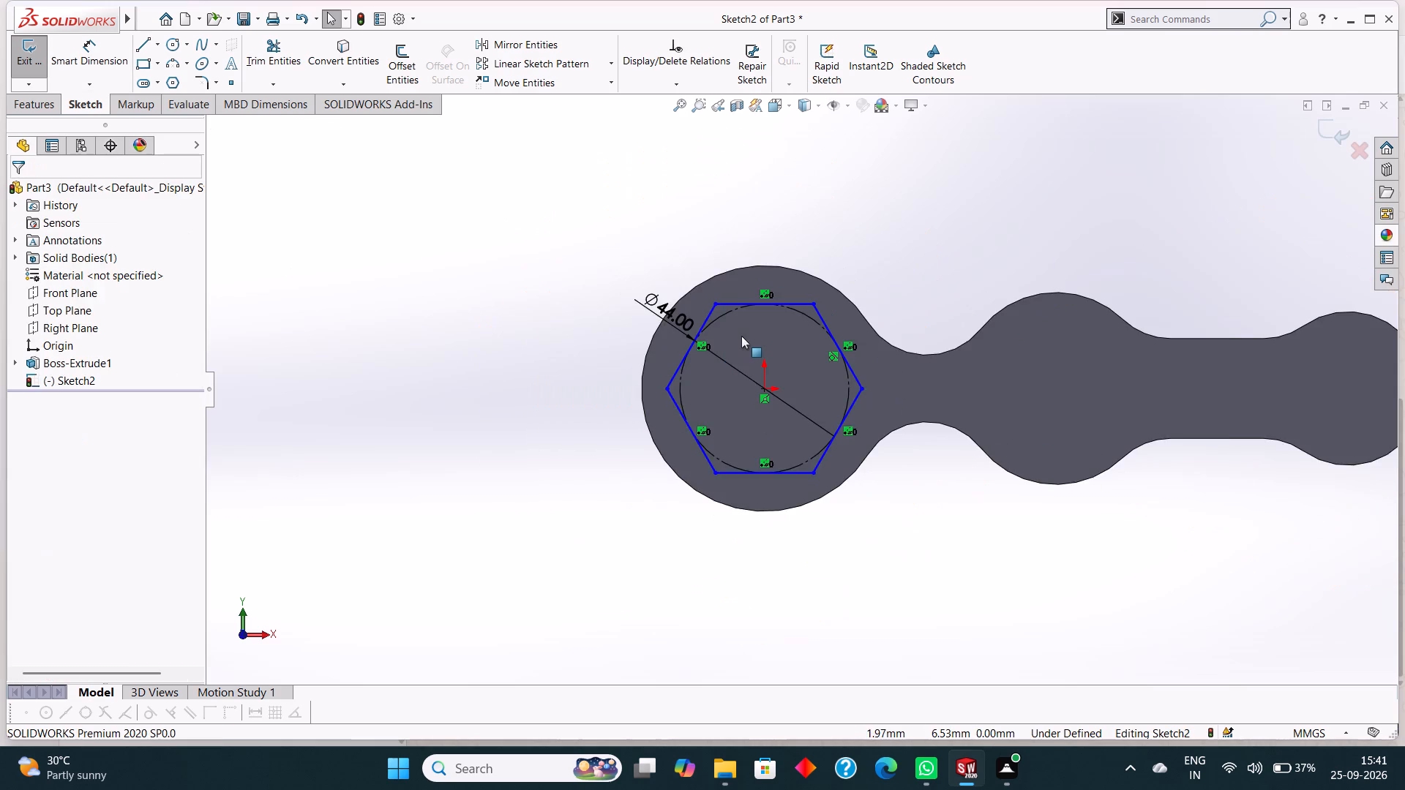
scroll(744, 337, up, 1)
scroll(999, 375, up, 1)
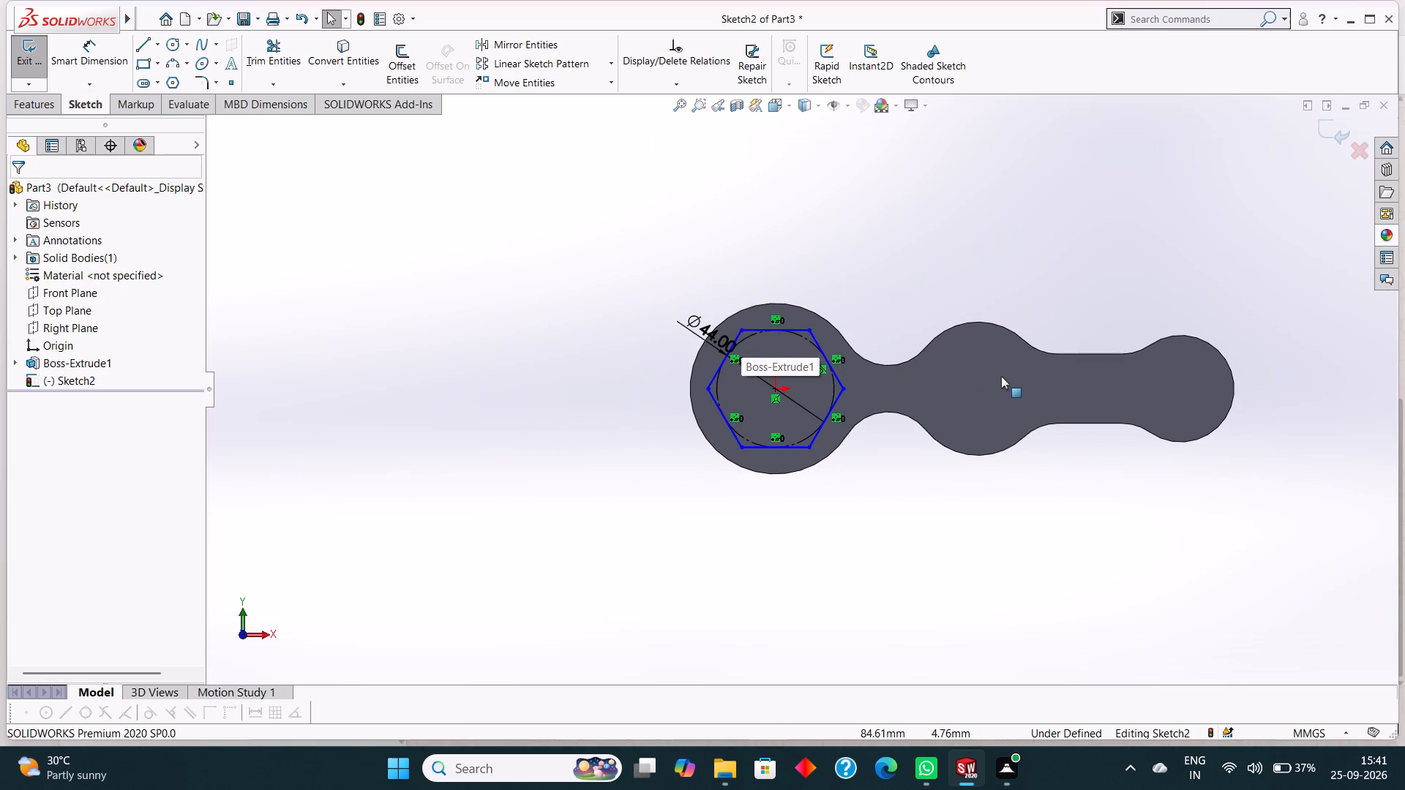
scroll(1002, 377, down, 1)
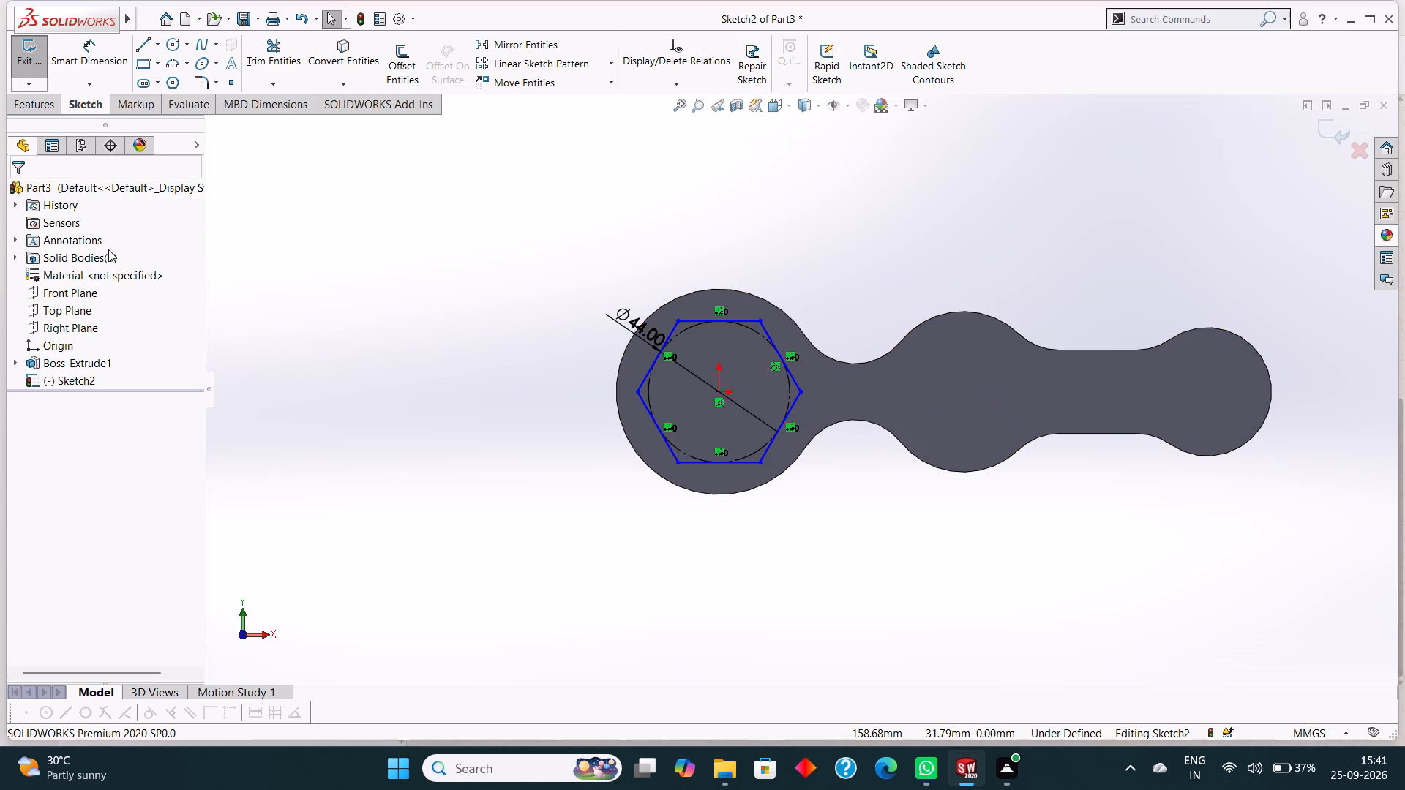
click(160, 47)
click(167, 78)
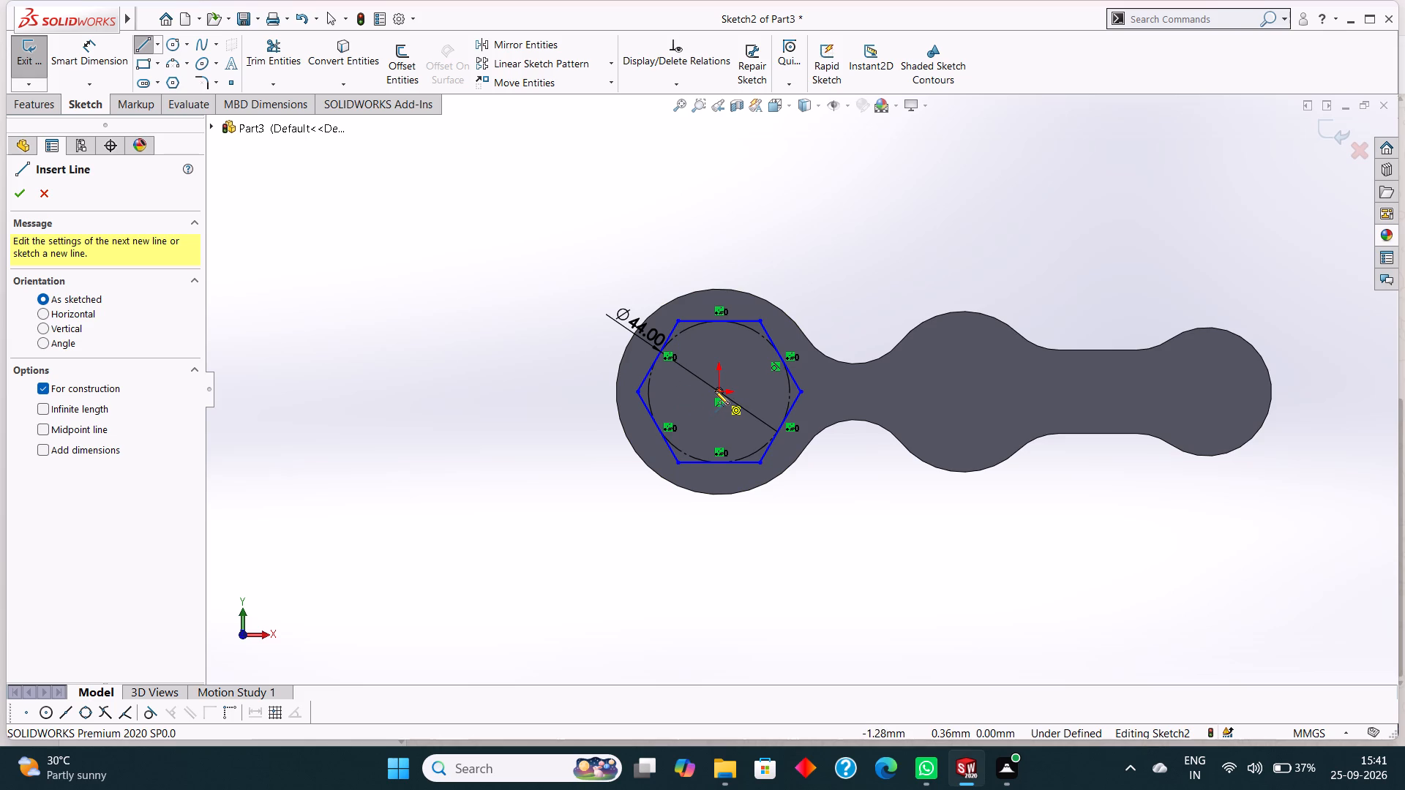
click(719, 390)
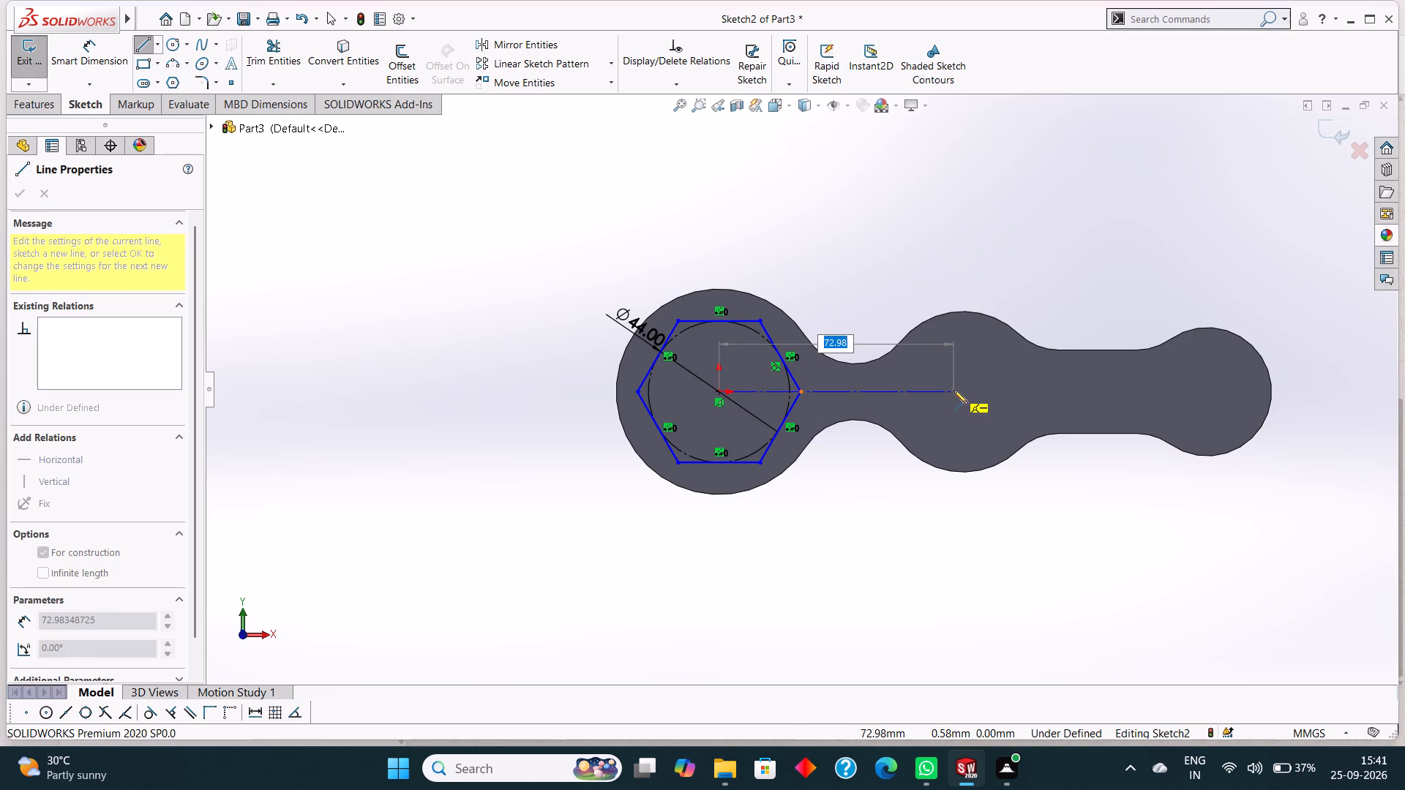
text(76)
key(Return)
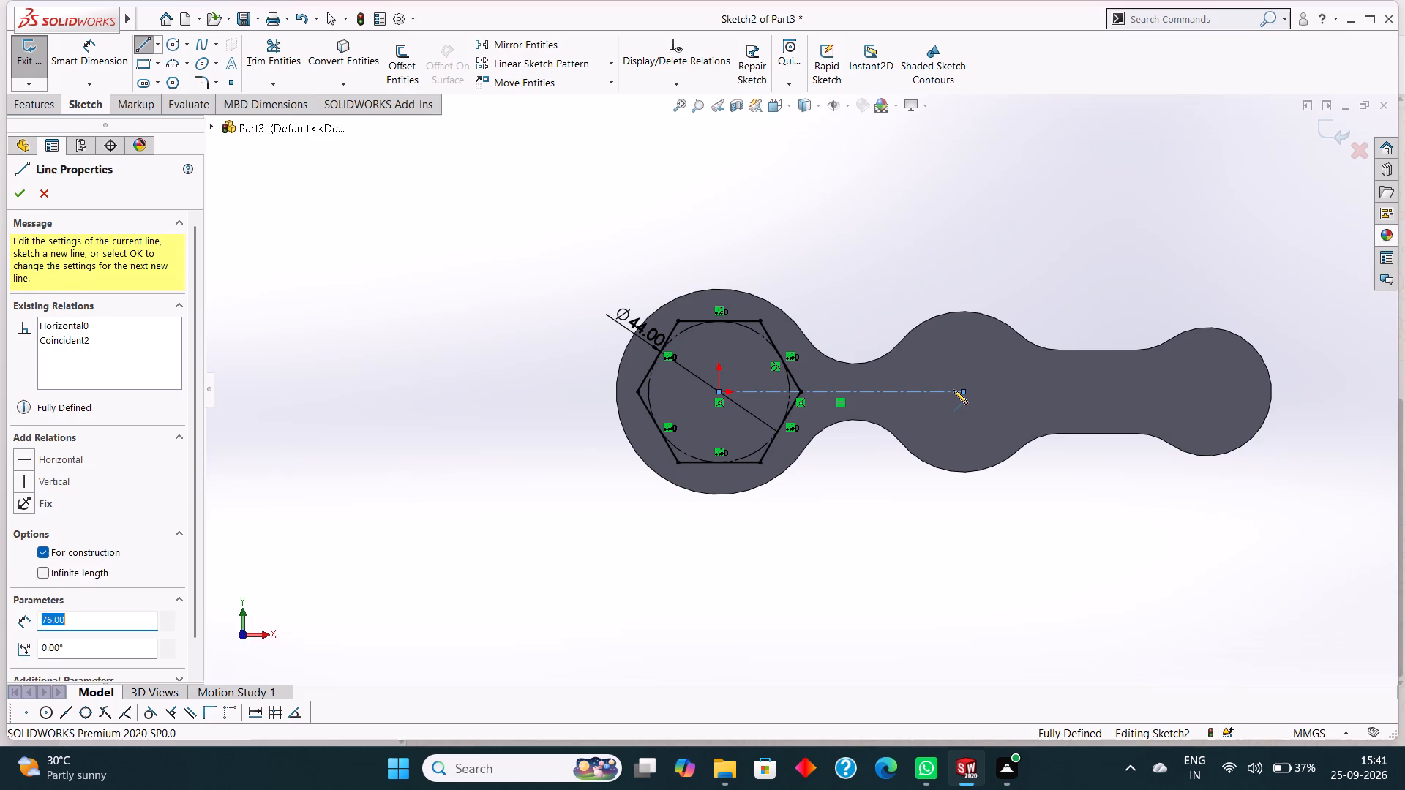
right_click(1000, 171)
click(1039, 186)
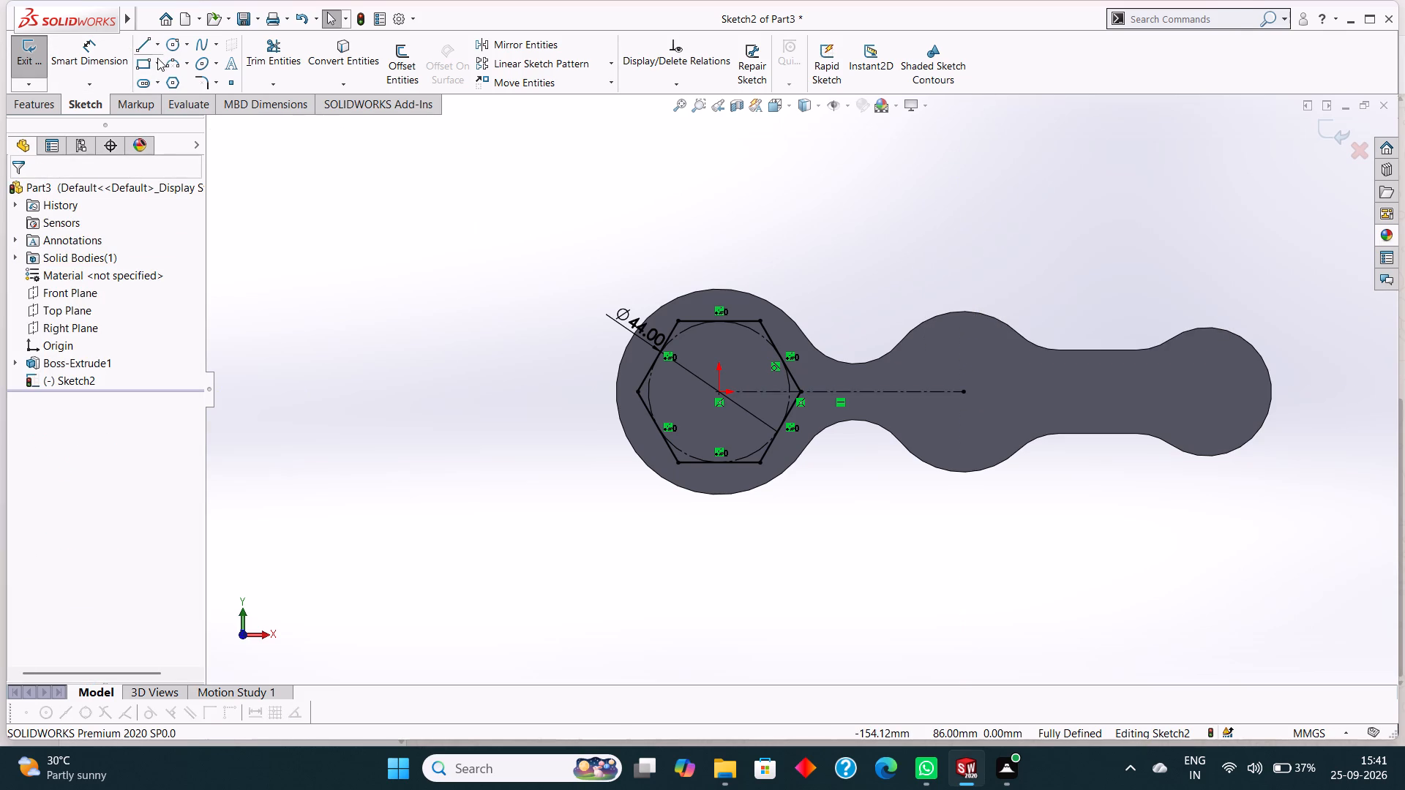
Sketch a second hexagon in the middle lobe, centred near the centerline's end, with an inscribed circle of about 32.35 mm.
click(176, 86)
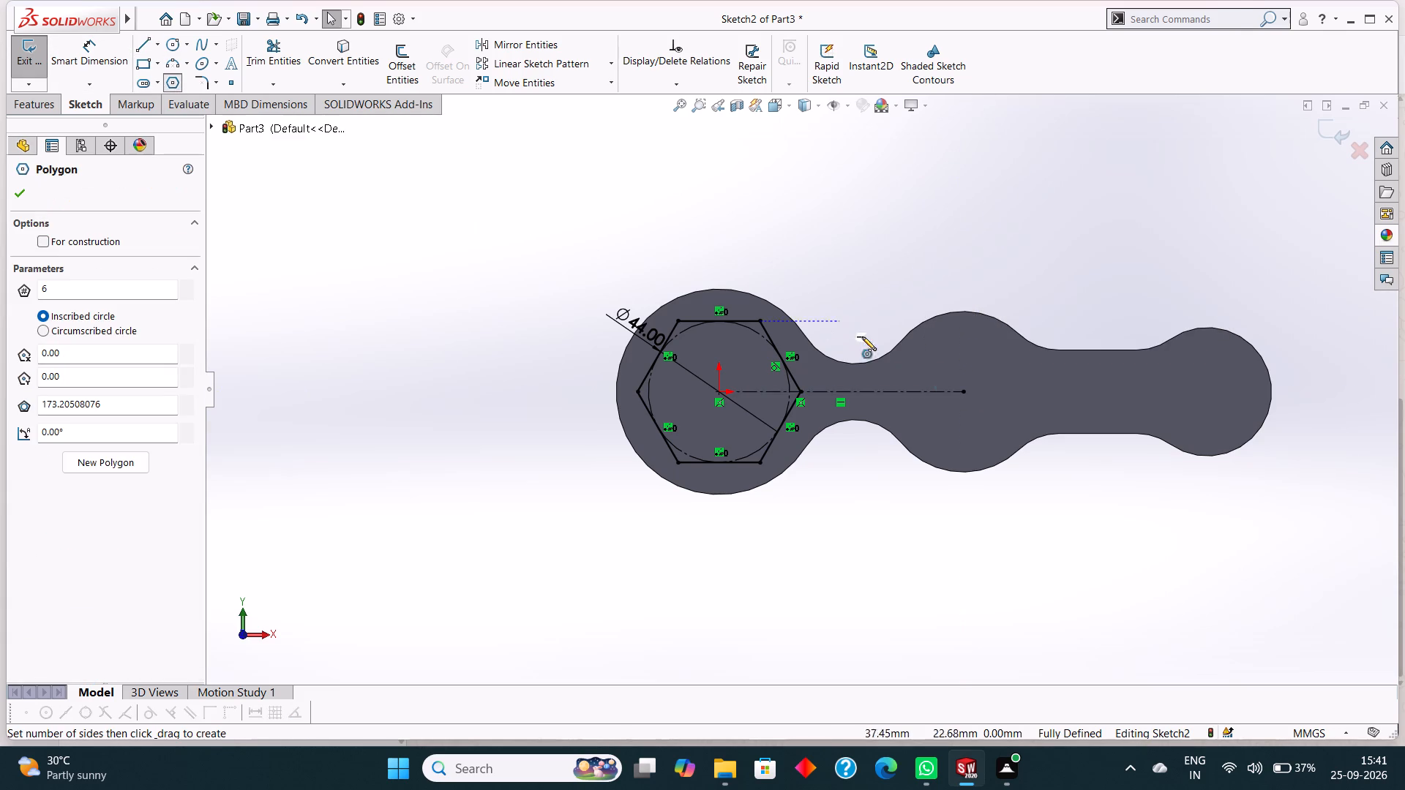
click(968, 394)
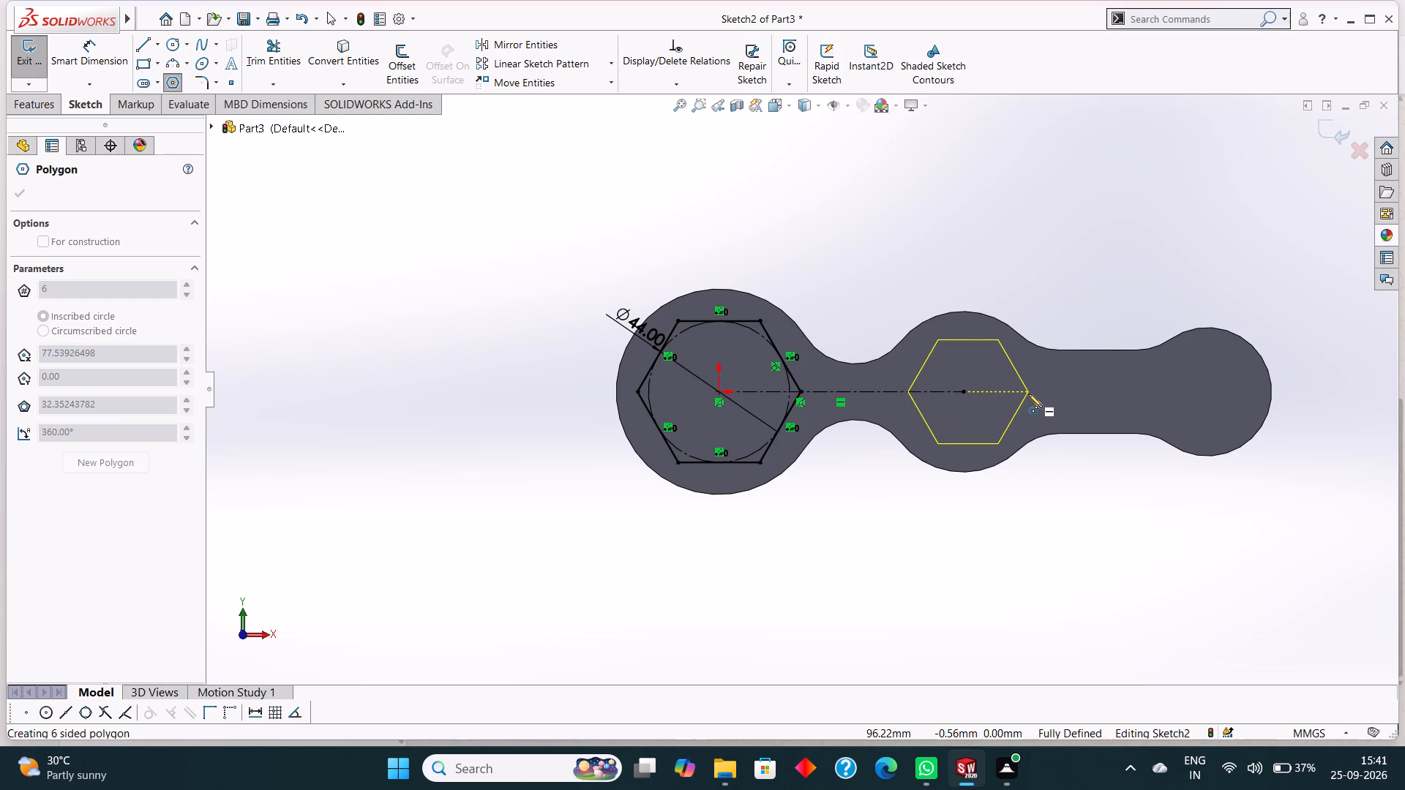
click(1028, 394)
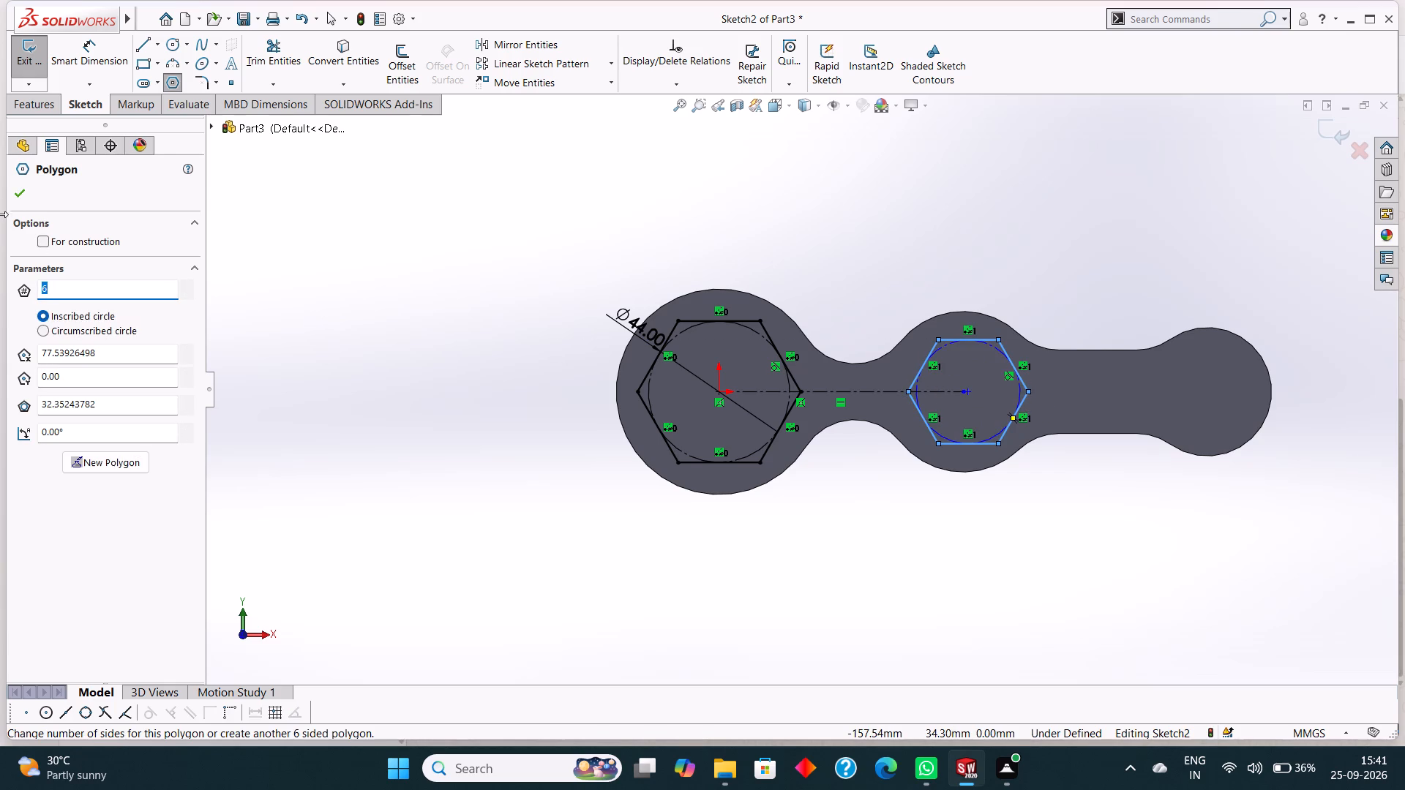
click(18, 194)
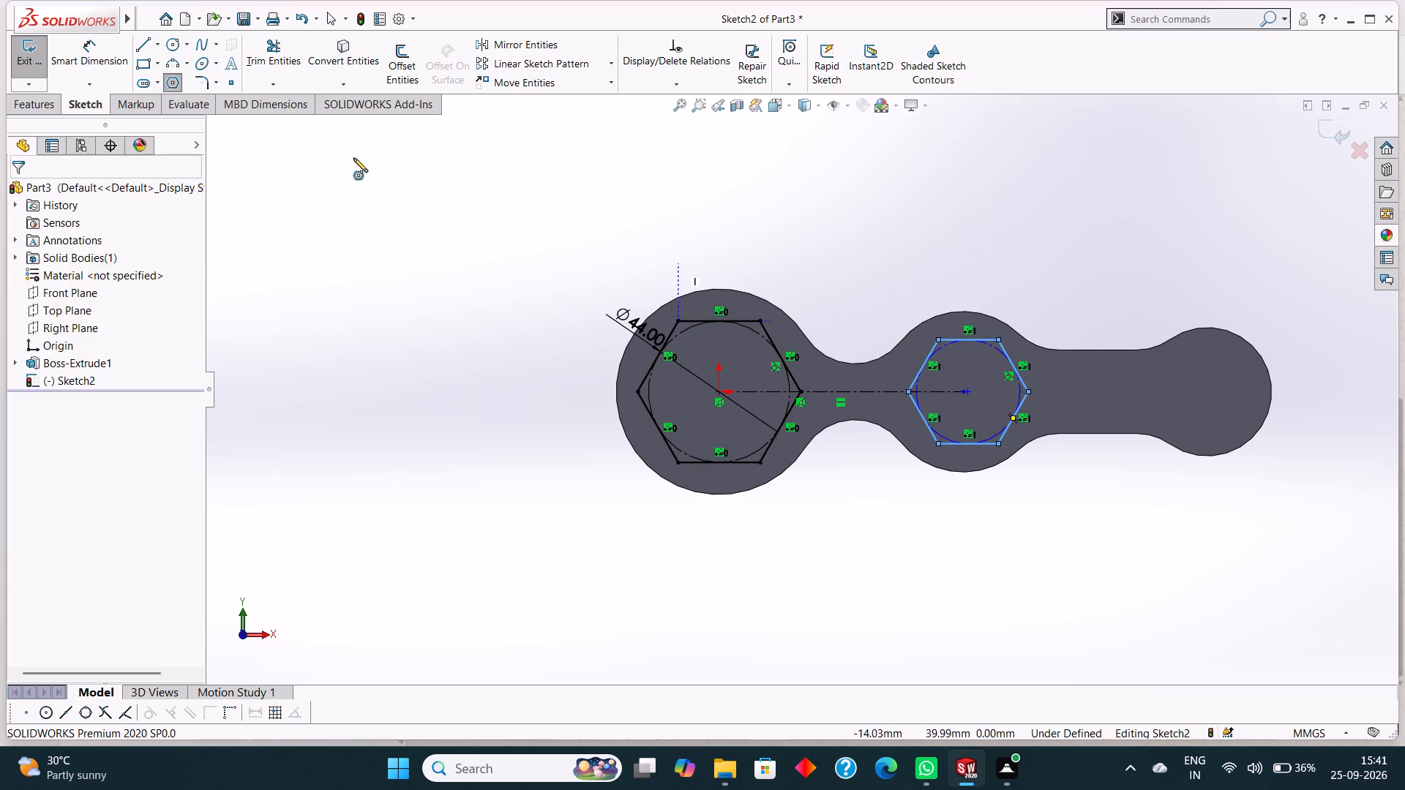
right_click(356, 192)
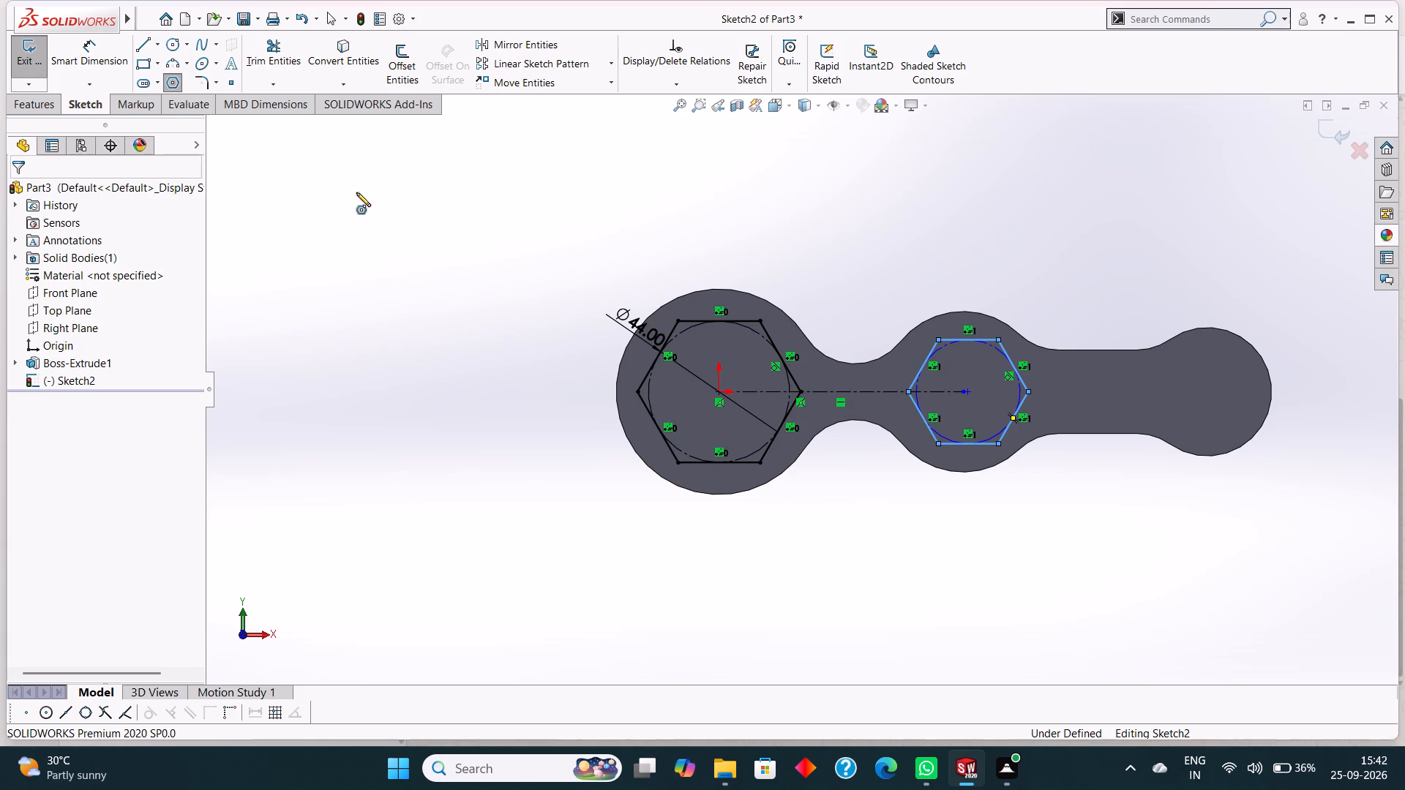
click(381, 196)
Dimension the inscribed circle of the middle-lobe hexagon to a diameter of 34 mm.
click(100, 51)
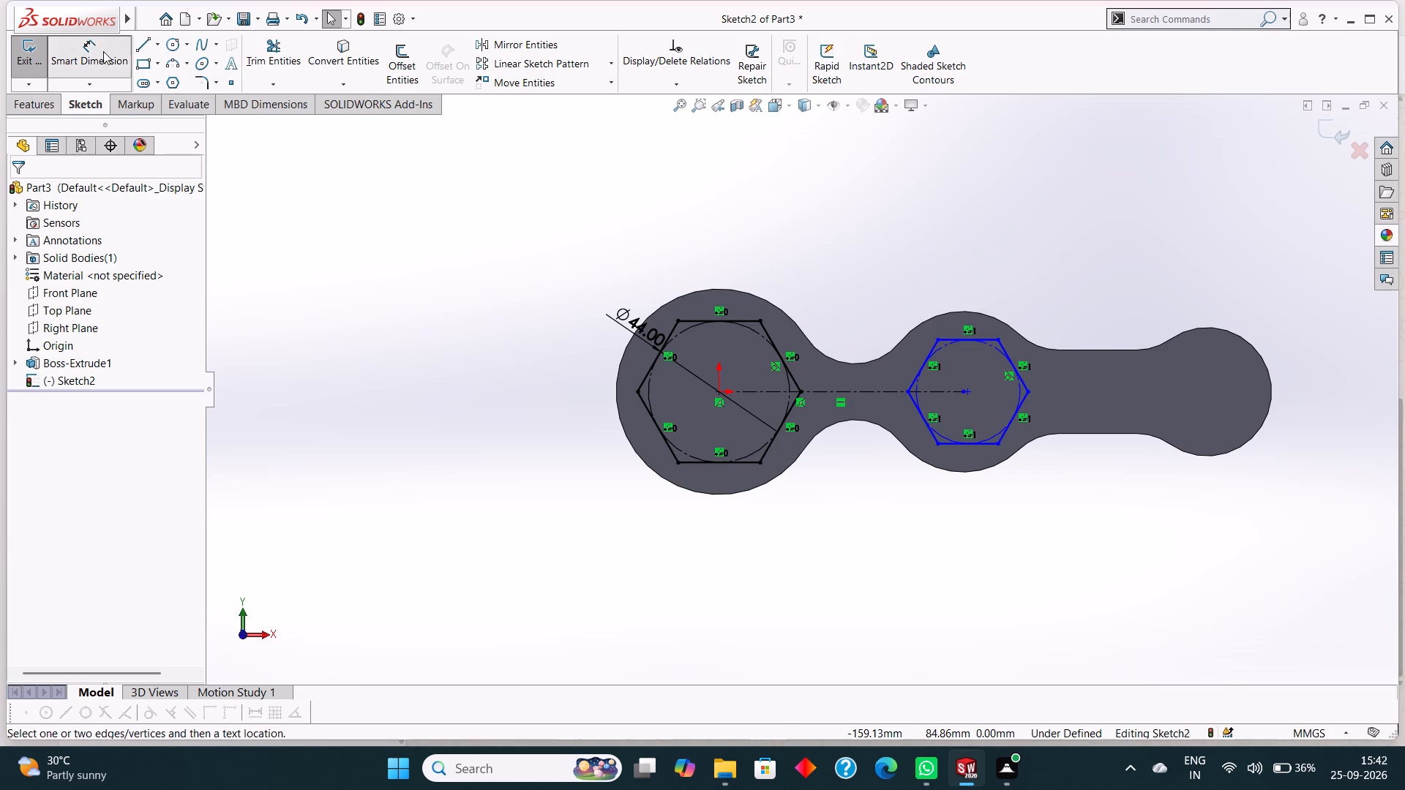
scroll(909, 347, down, 3)
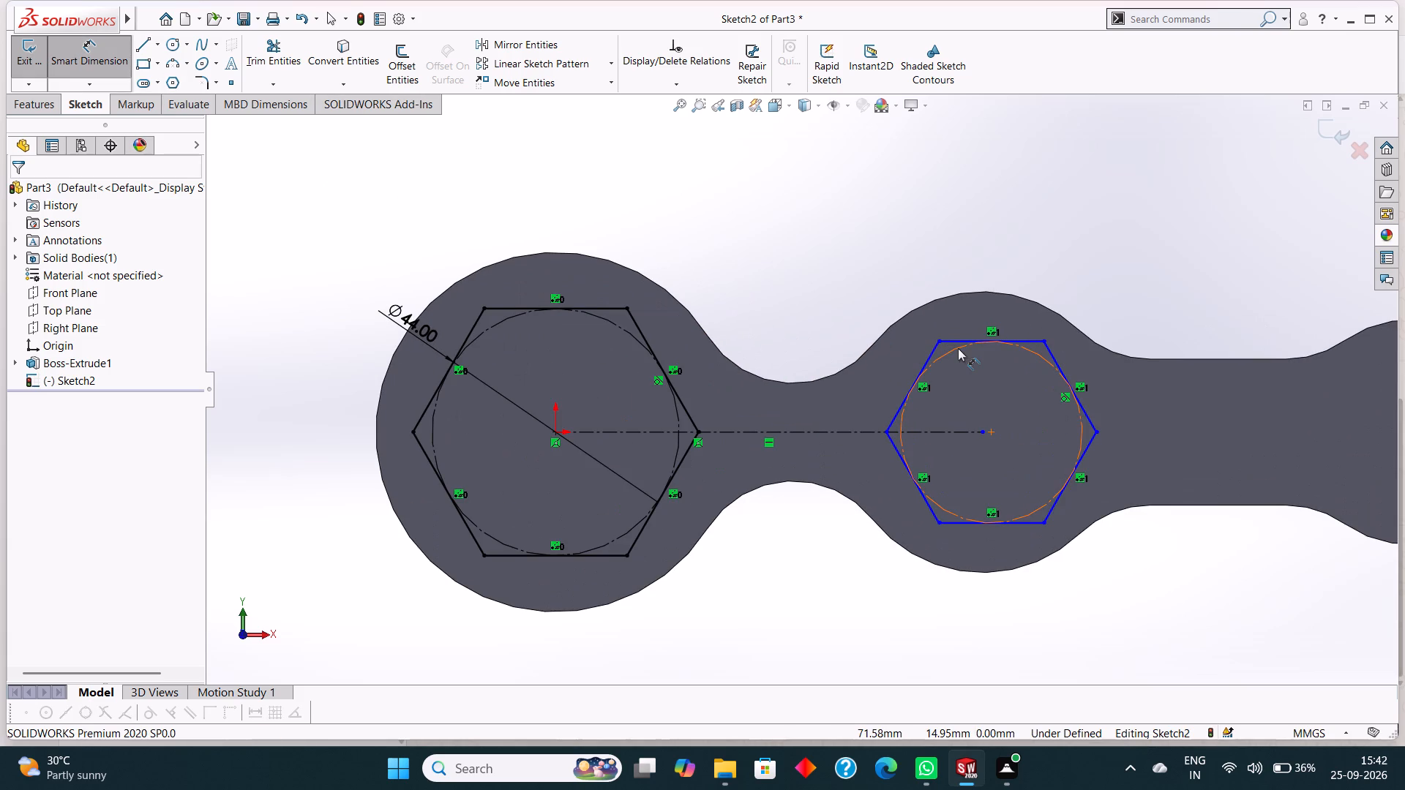
click(958, 348)
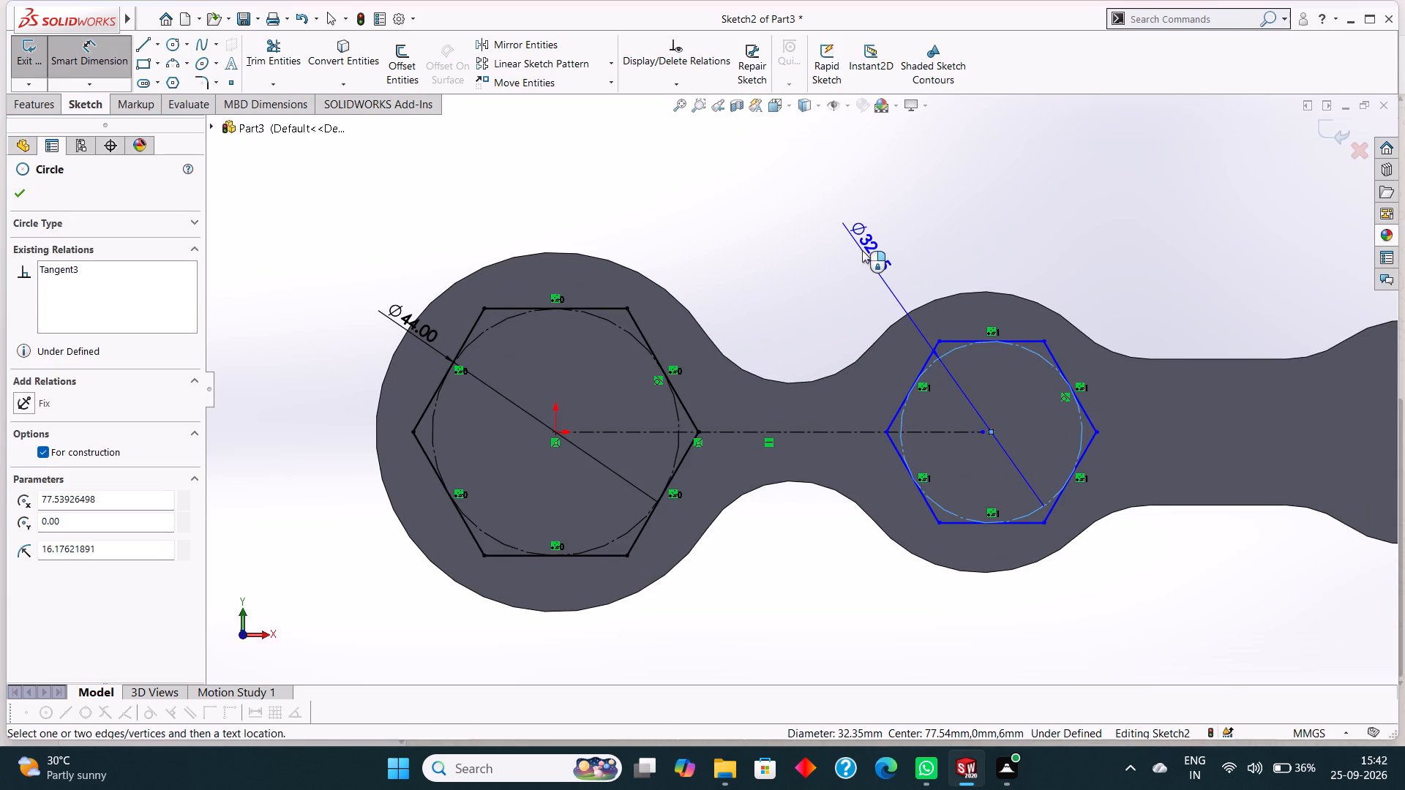
click(862, 250)
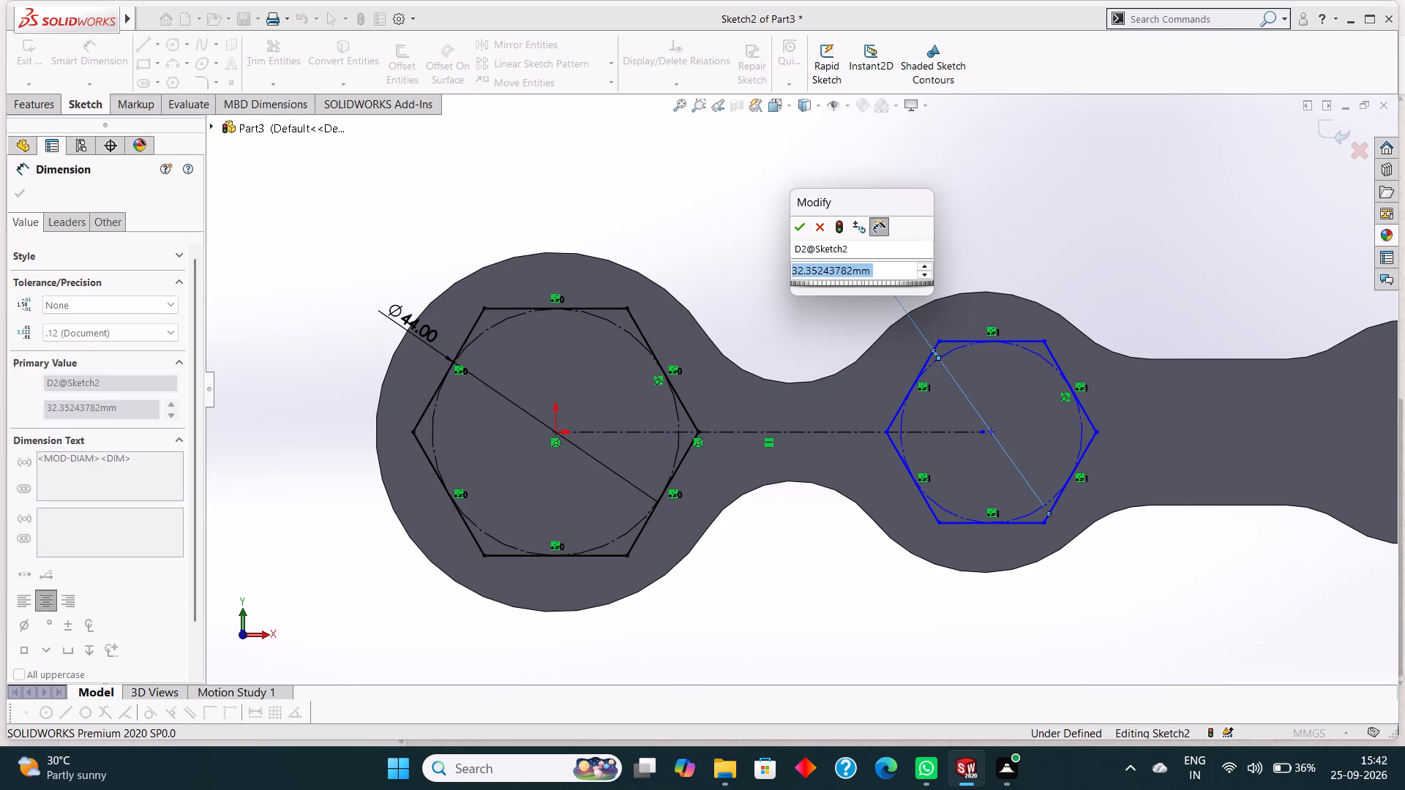
text(34)
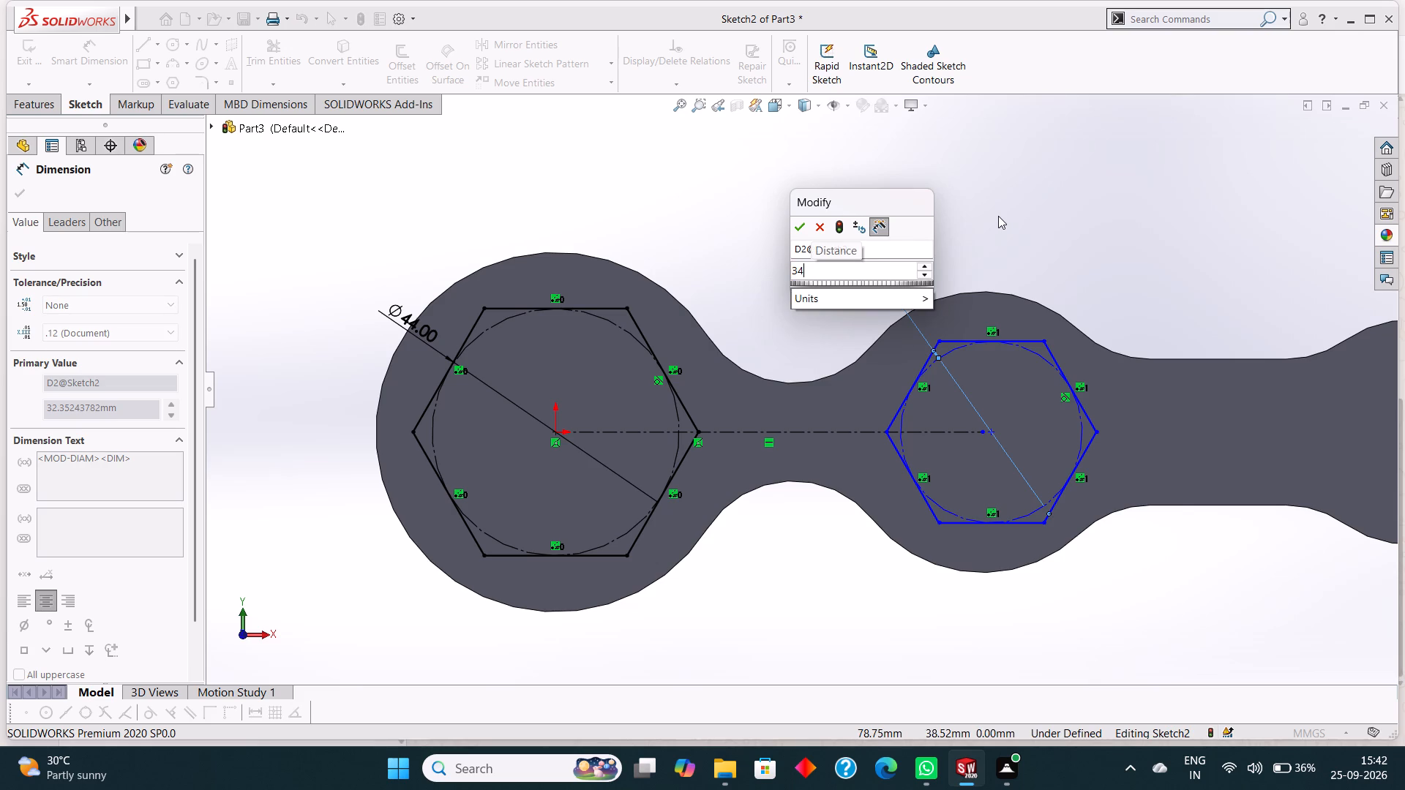
key(Return)
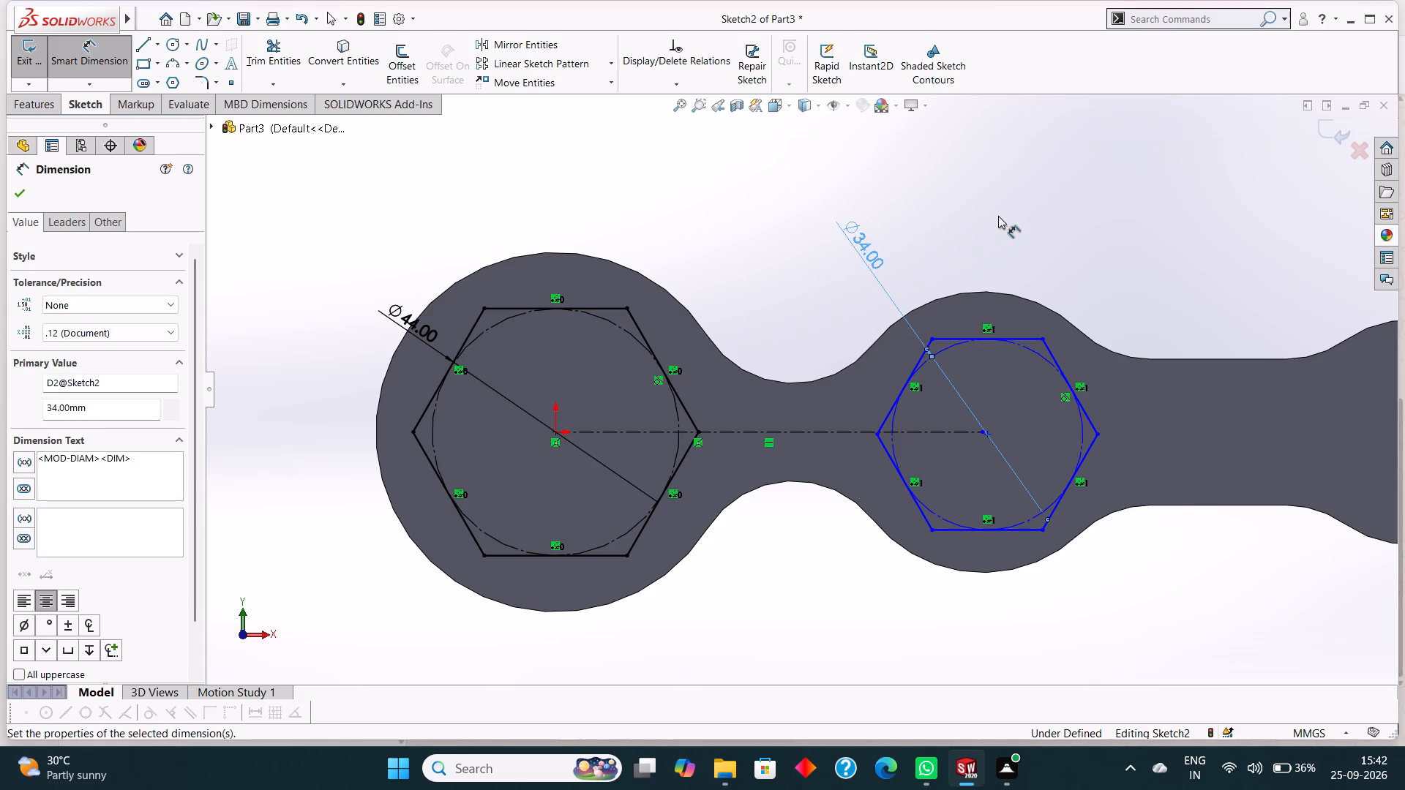
scroll(608, 478, down, 1)
scroll(938, 639, up, 2)
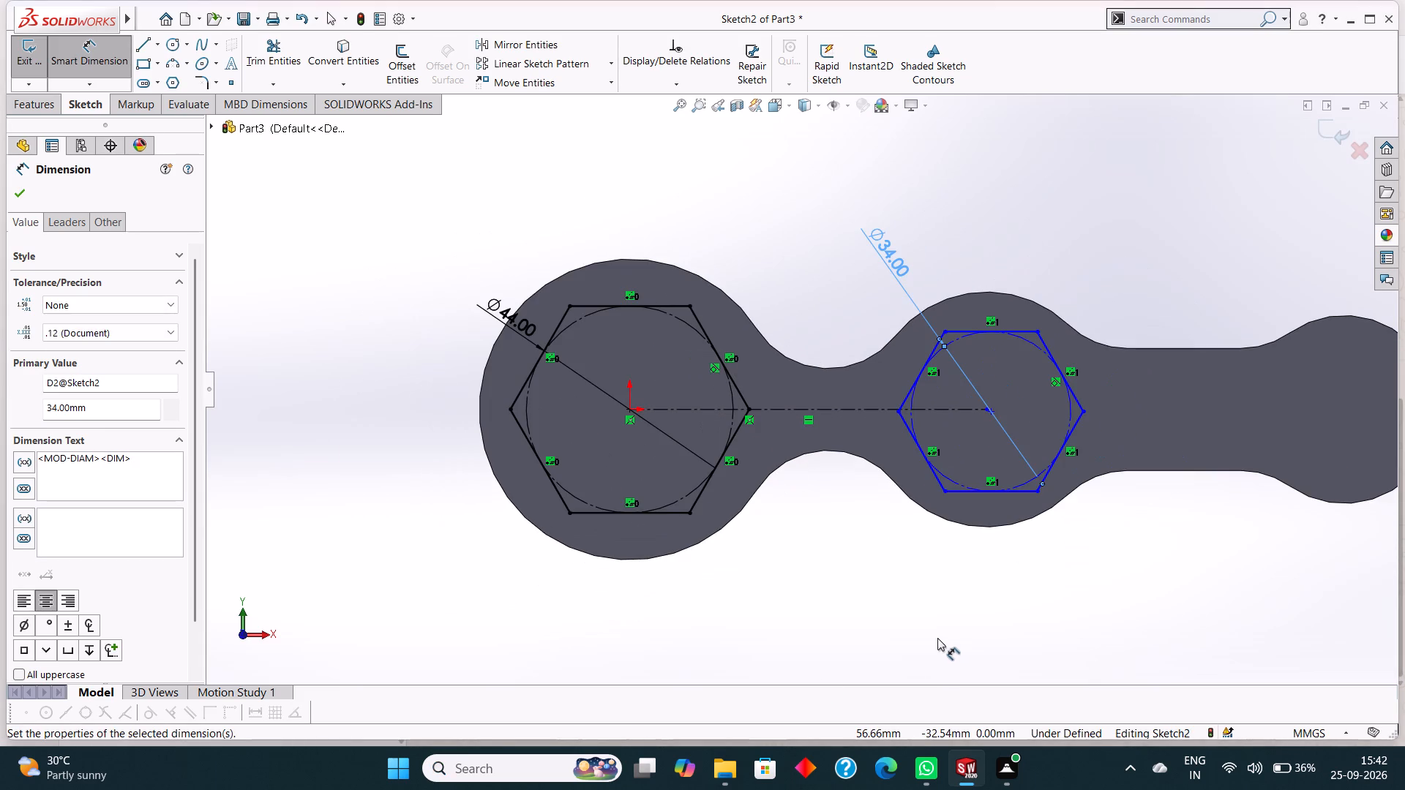
click(27, 198)
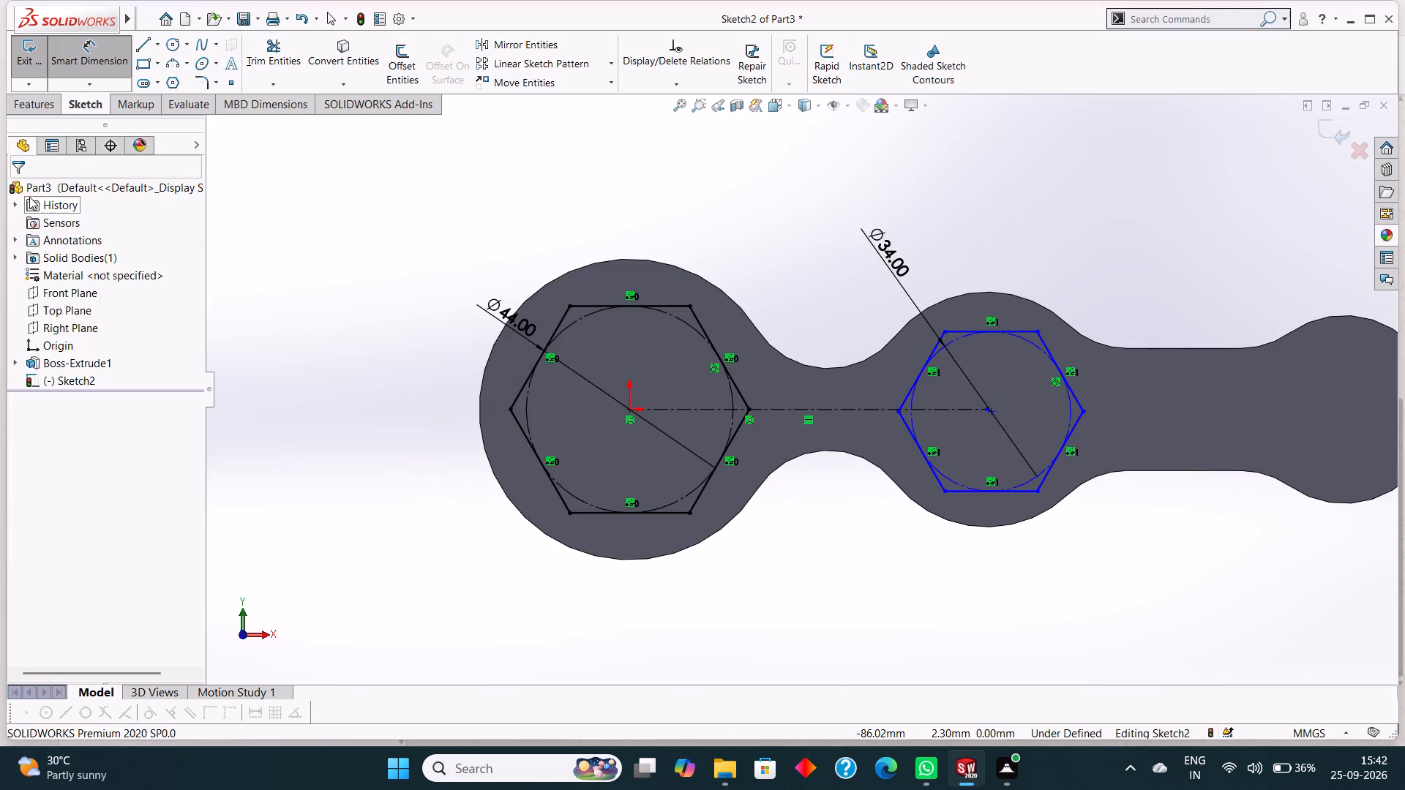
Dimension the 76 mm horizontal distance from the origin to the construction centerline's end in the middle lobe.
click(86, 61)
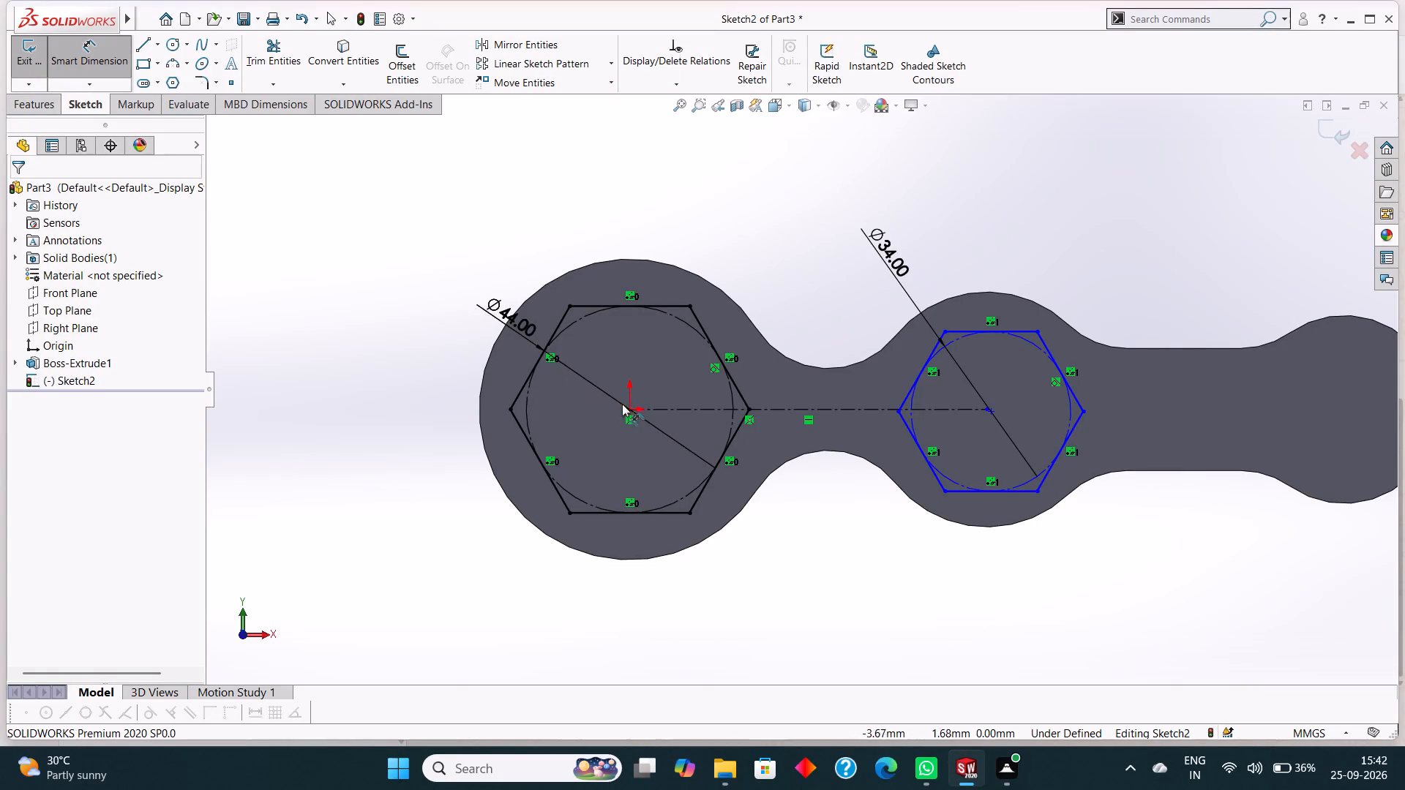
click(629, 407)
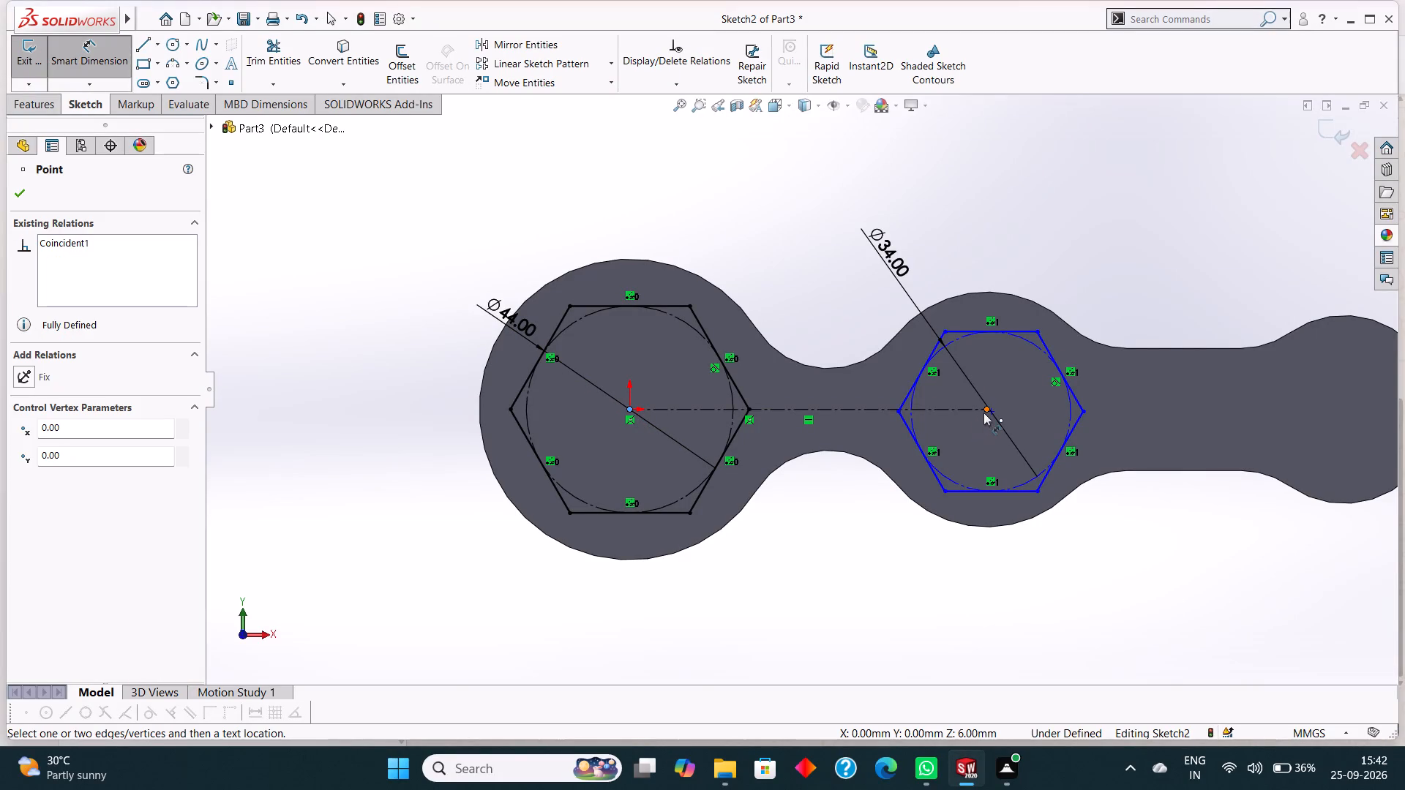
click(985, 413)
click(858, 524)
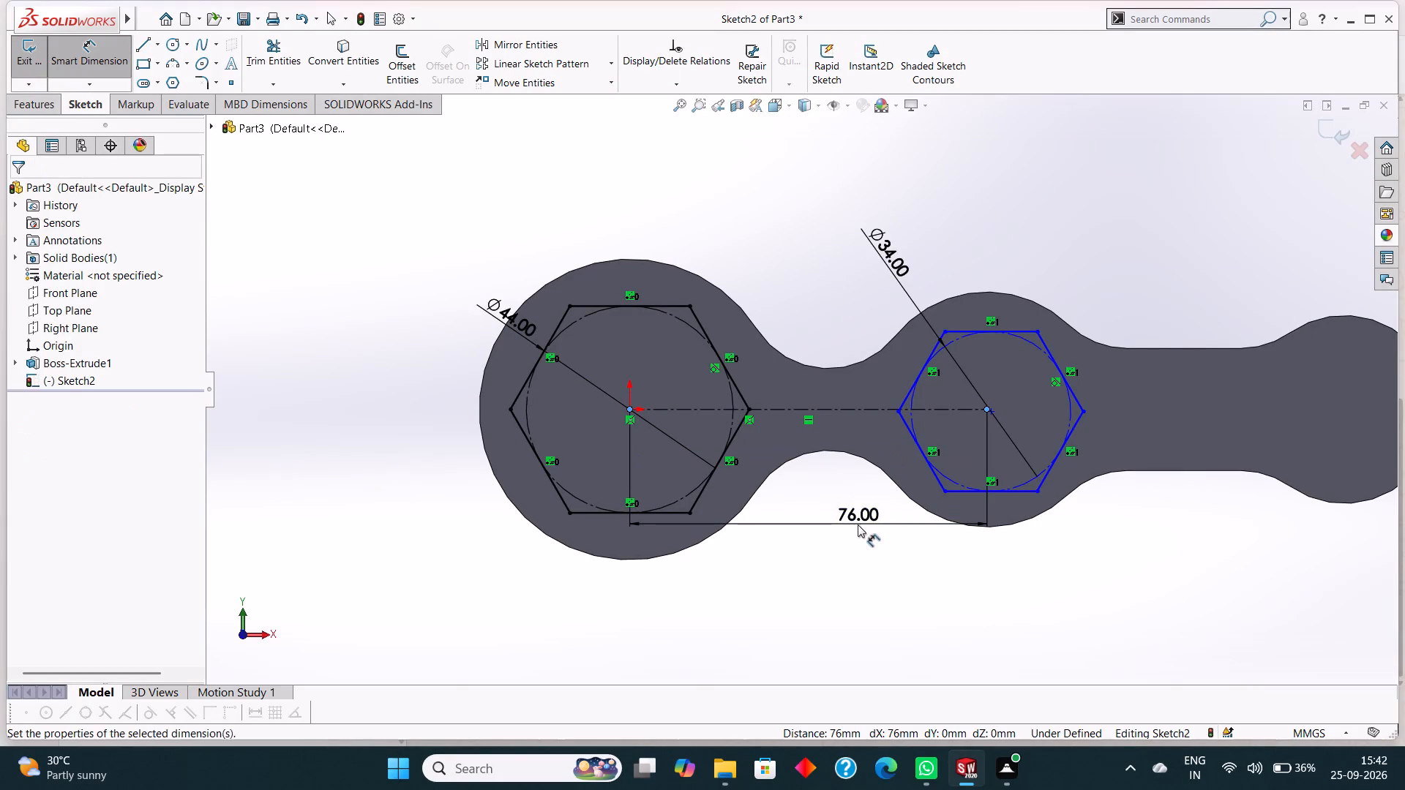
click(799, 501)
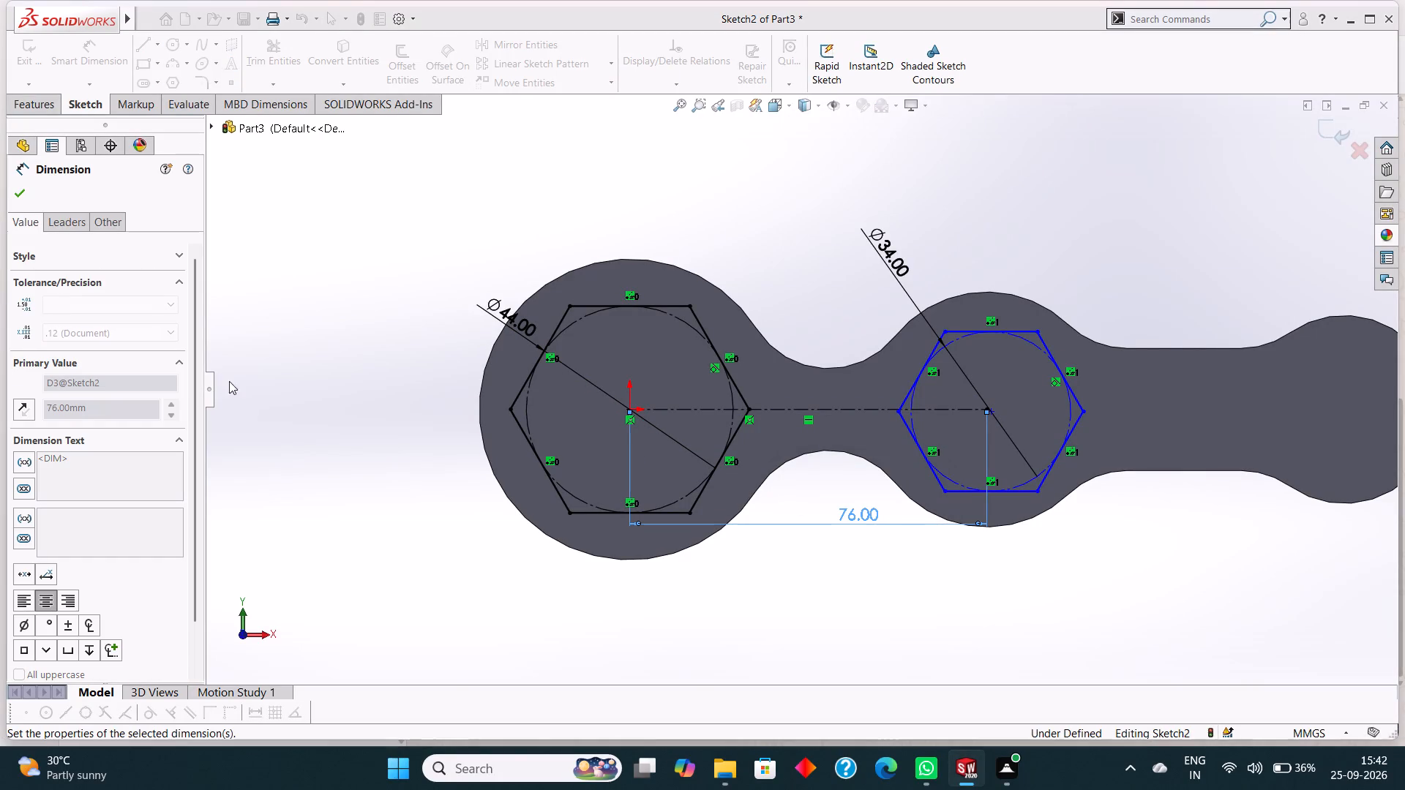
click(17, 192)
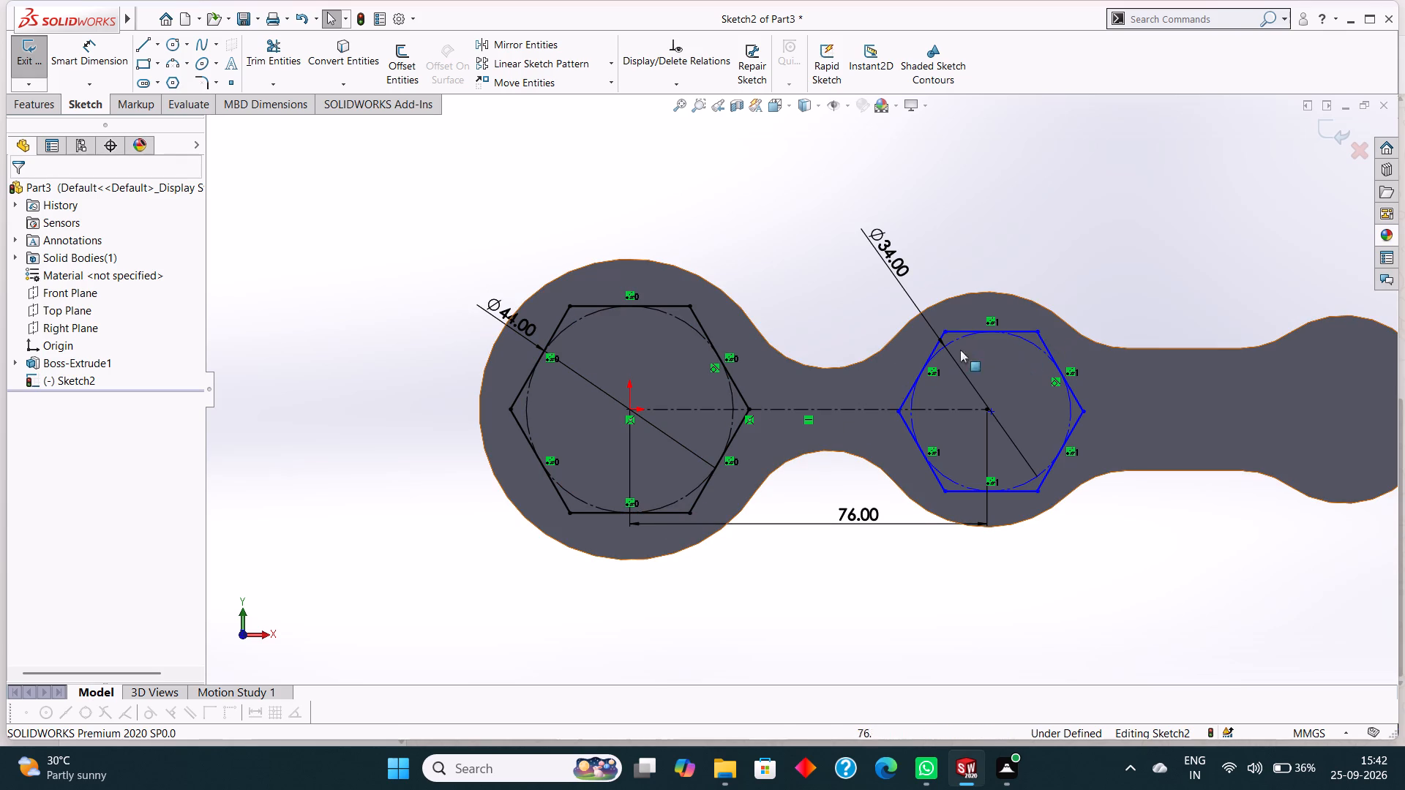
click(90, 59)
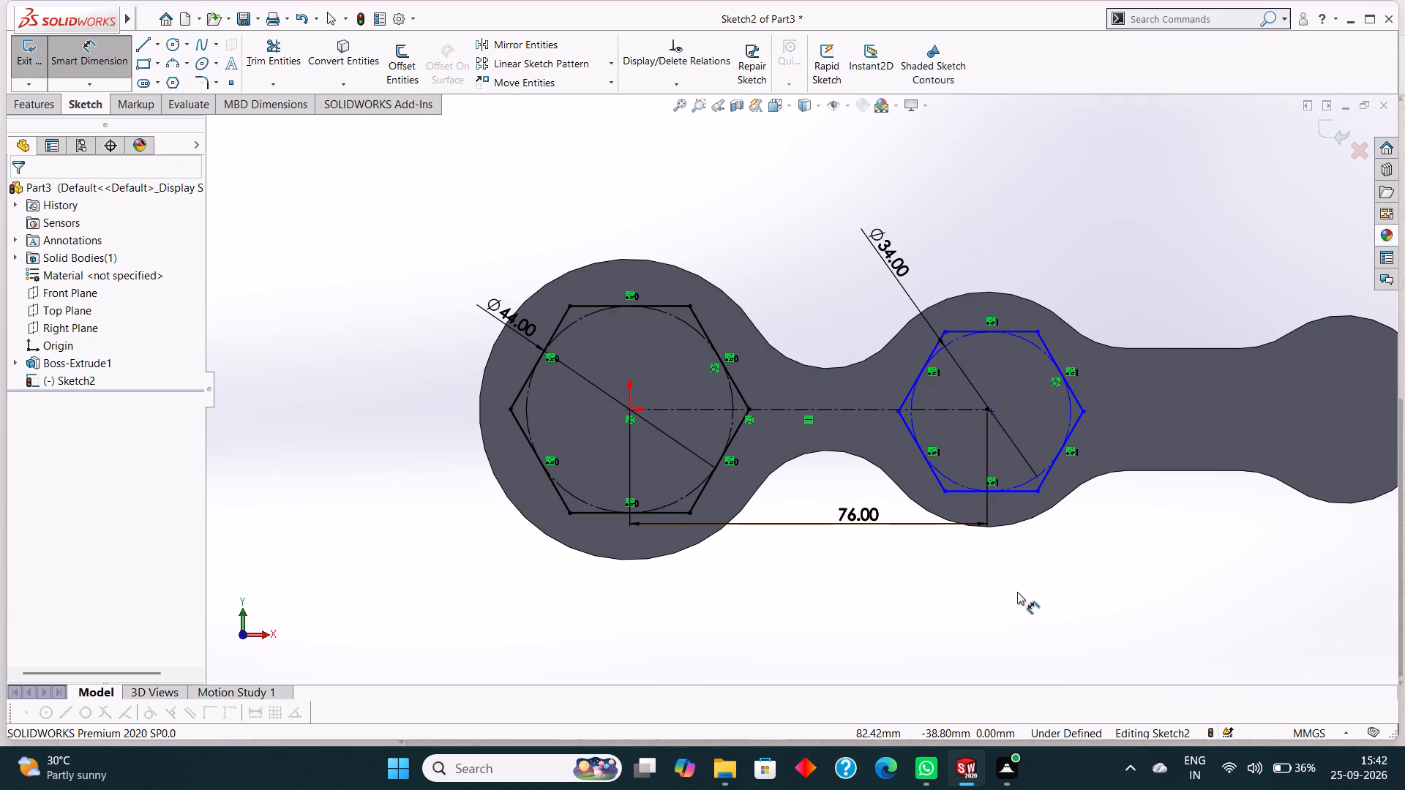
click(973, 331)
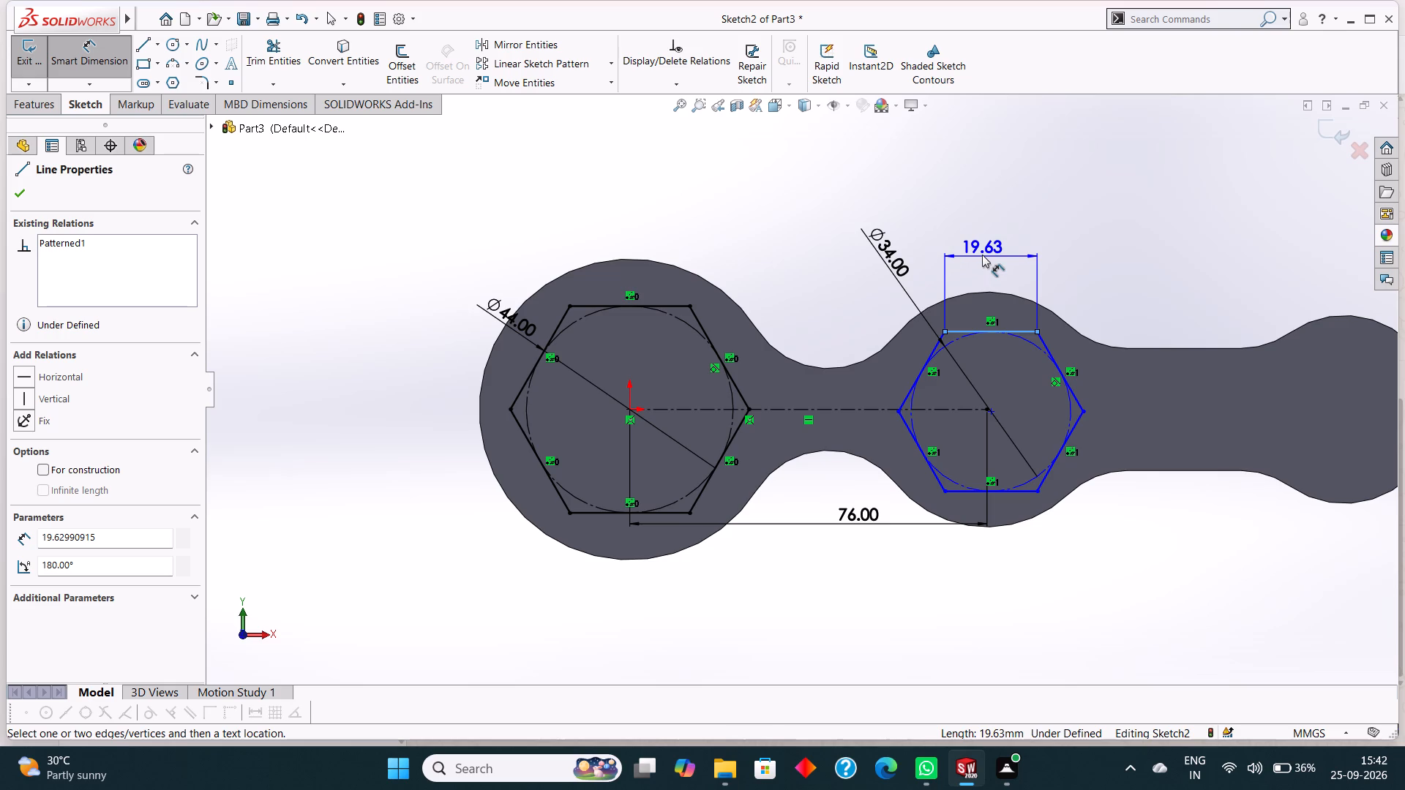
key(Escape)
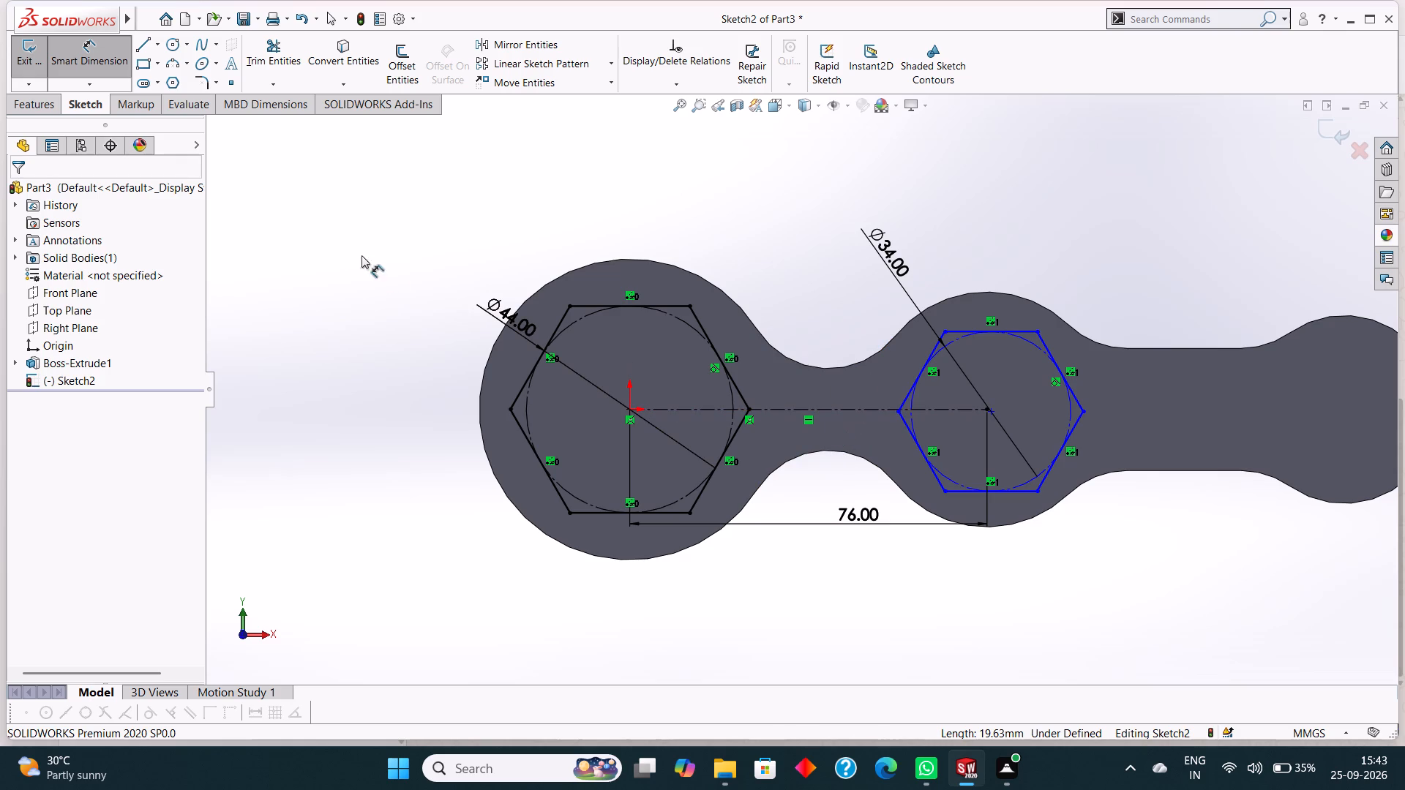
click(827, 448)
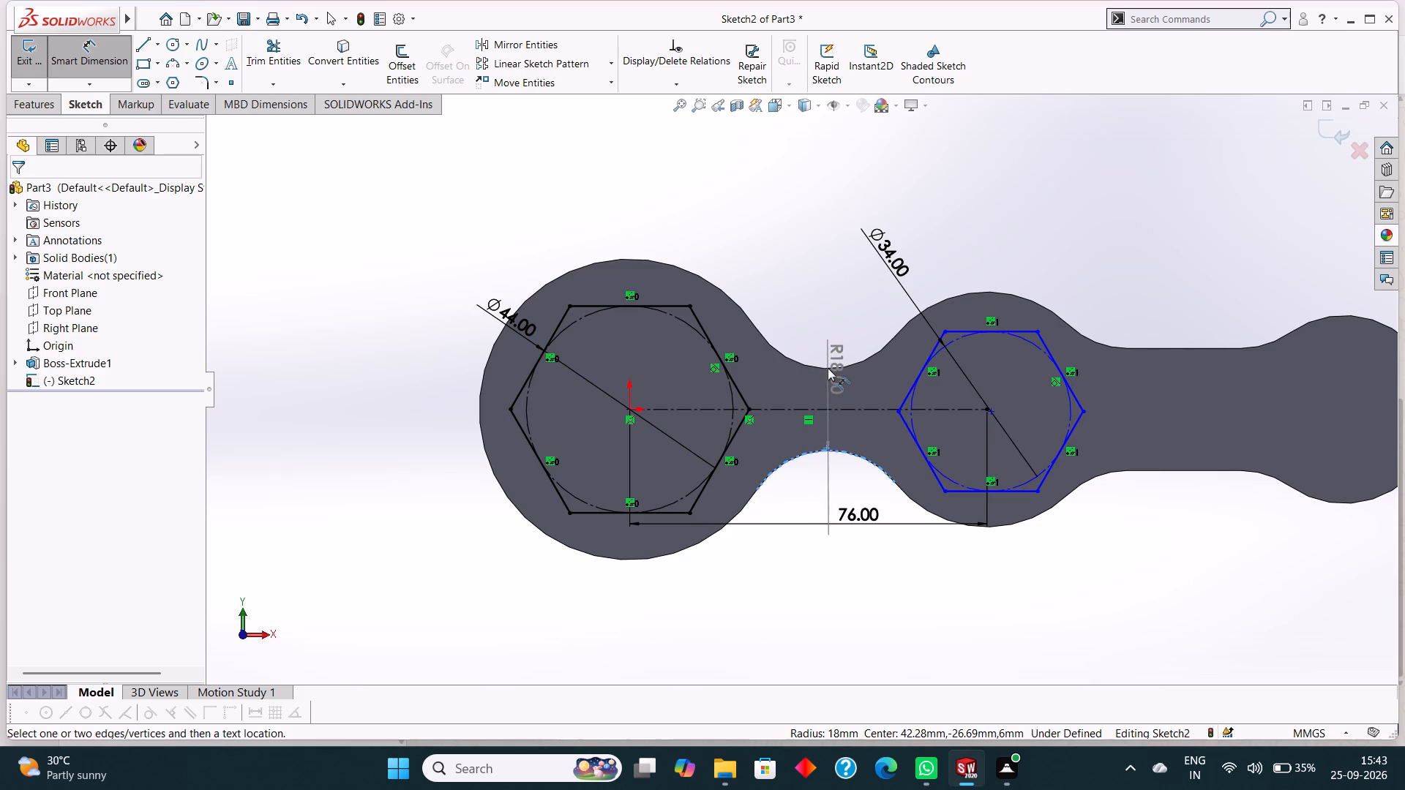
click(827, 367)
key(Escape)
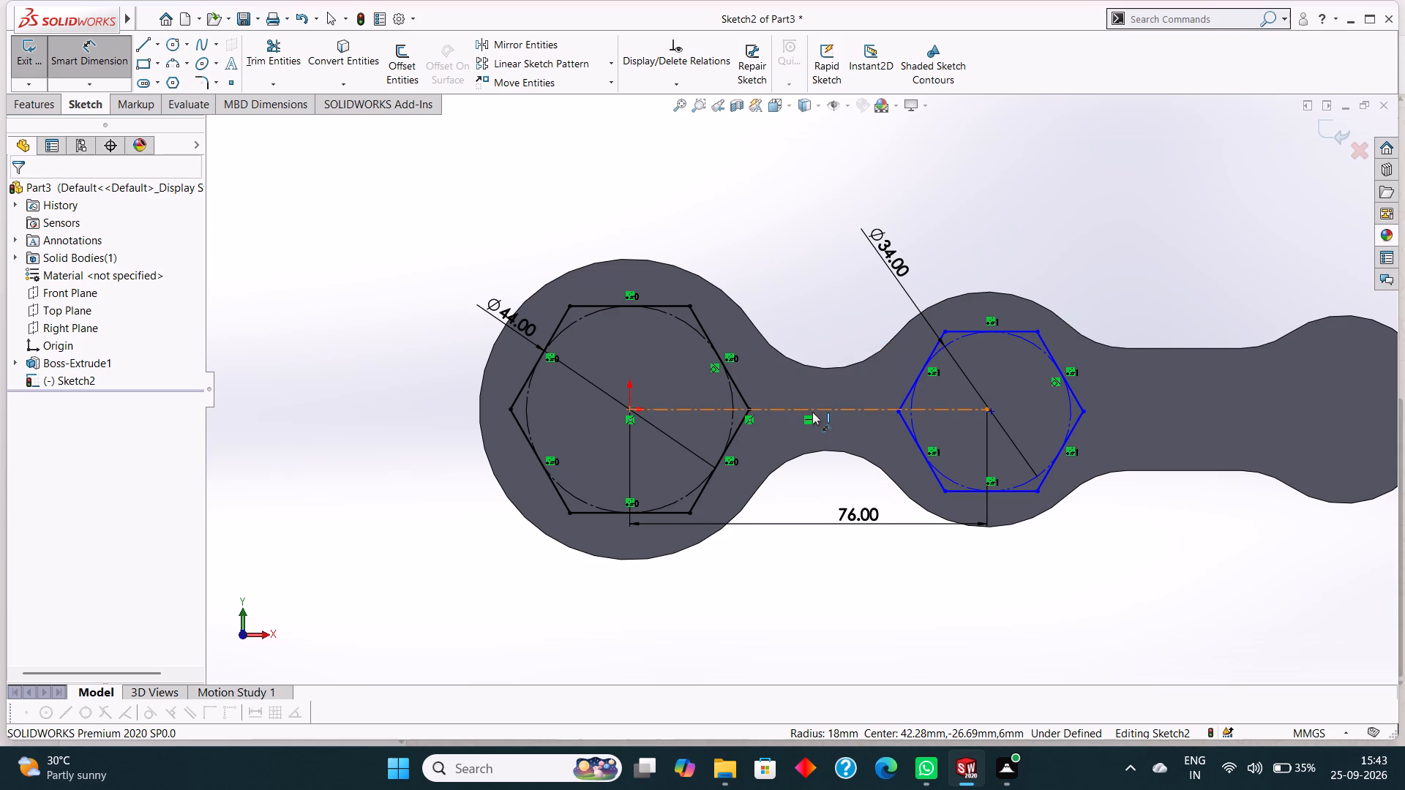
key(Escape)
Undo the entire hexagon sketch and the plate's extrusion, going back to editing the plate's base profile sketch.
key(ctrl+z)
key(ctrl+z)
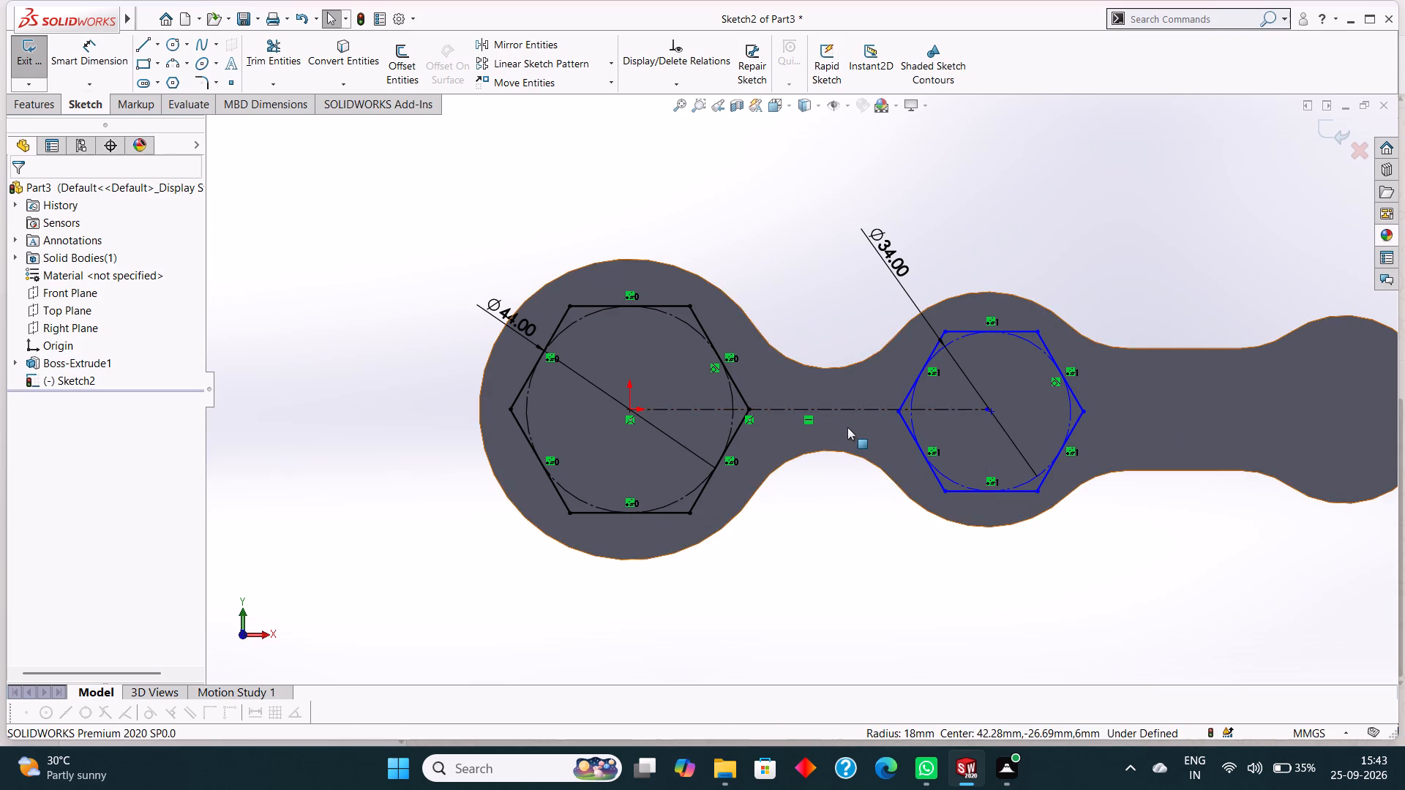
key(ctrl+z)
key(ctrl+z)
key(ctrl+z)
key(ctrl+z)
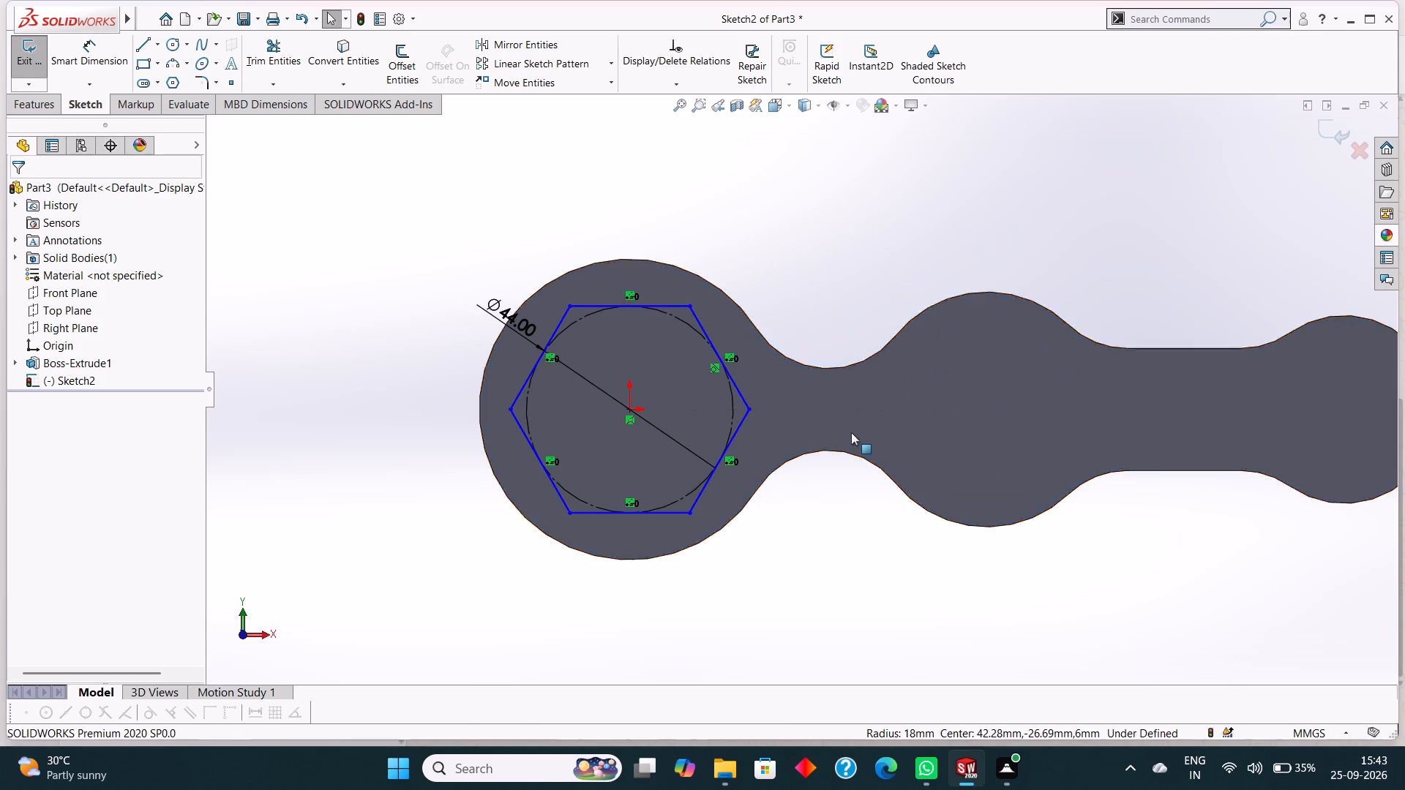
key(ctrl+z)
key(ctrl+z)
key(ctrl+z)
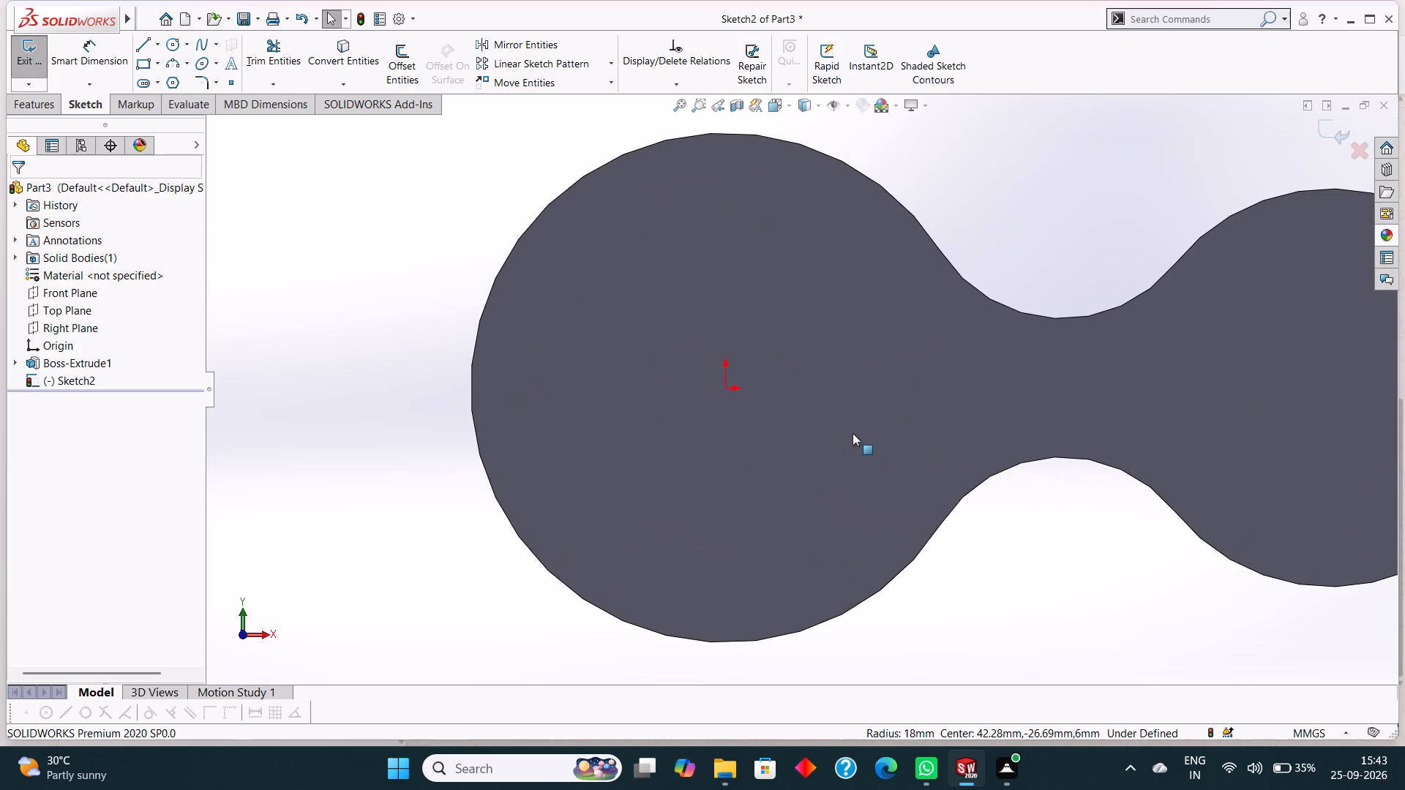
key(ctrl+z)
key(ctrl+z)
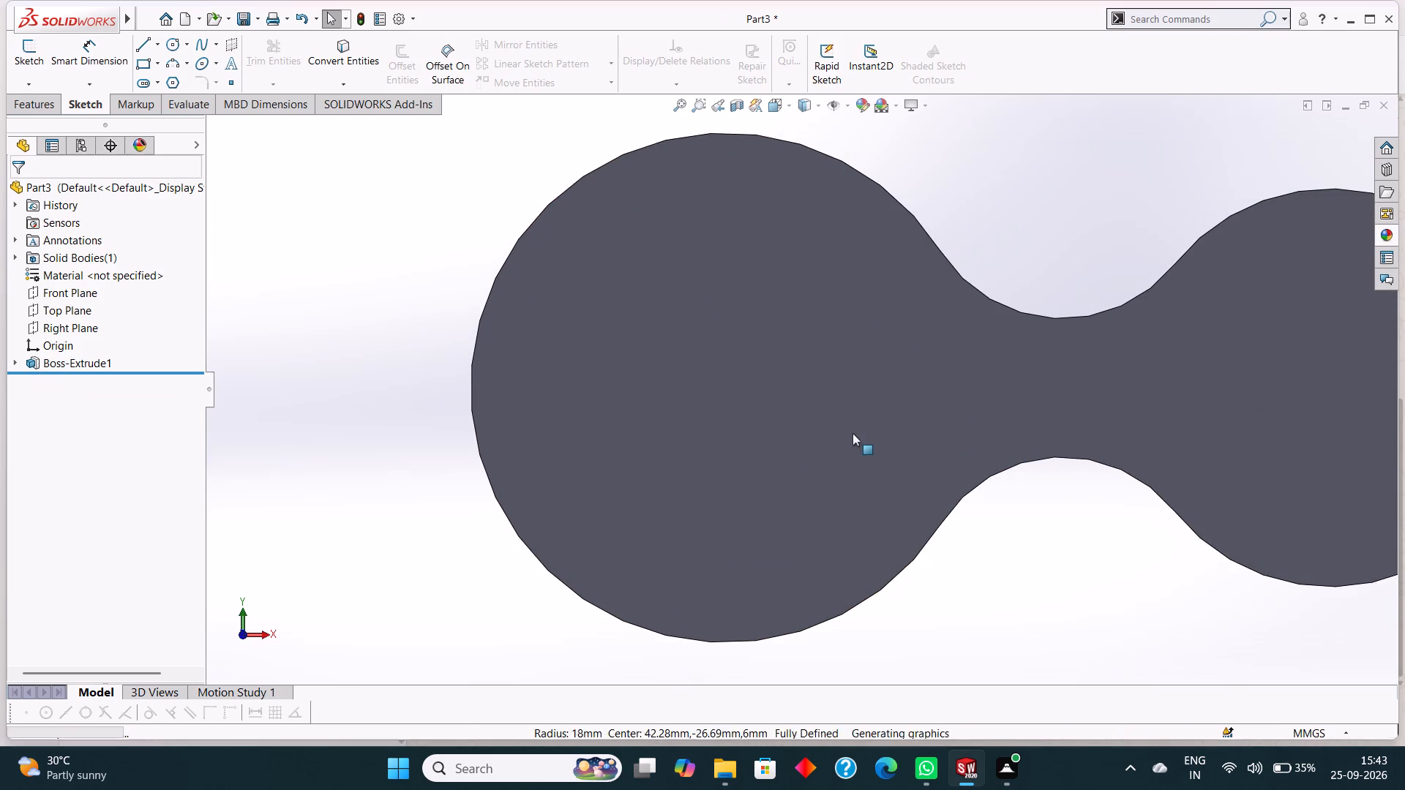
key(ctrl+z)
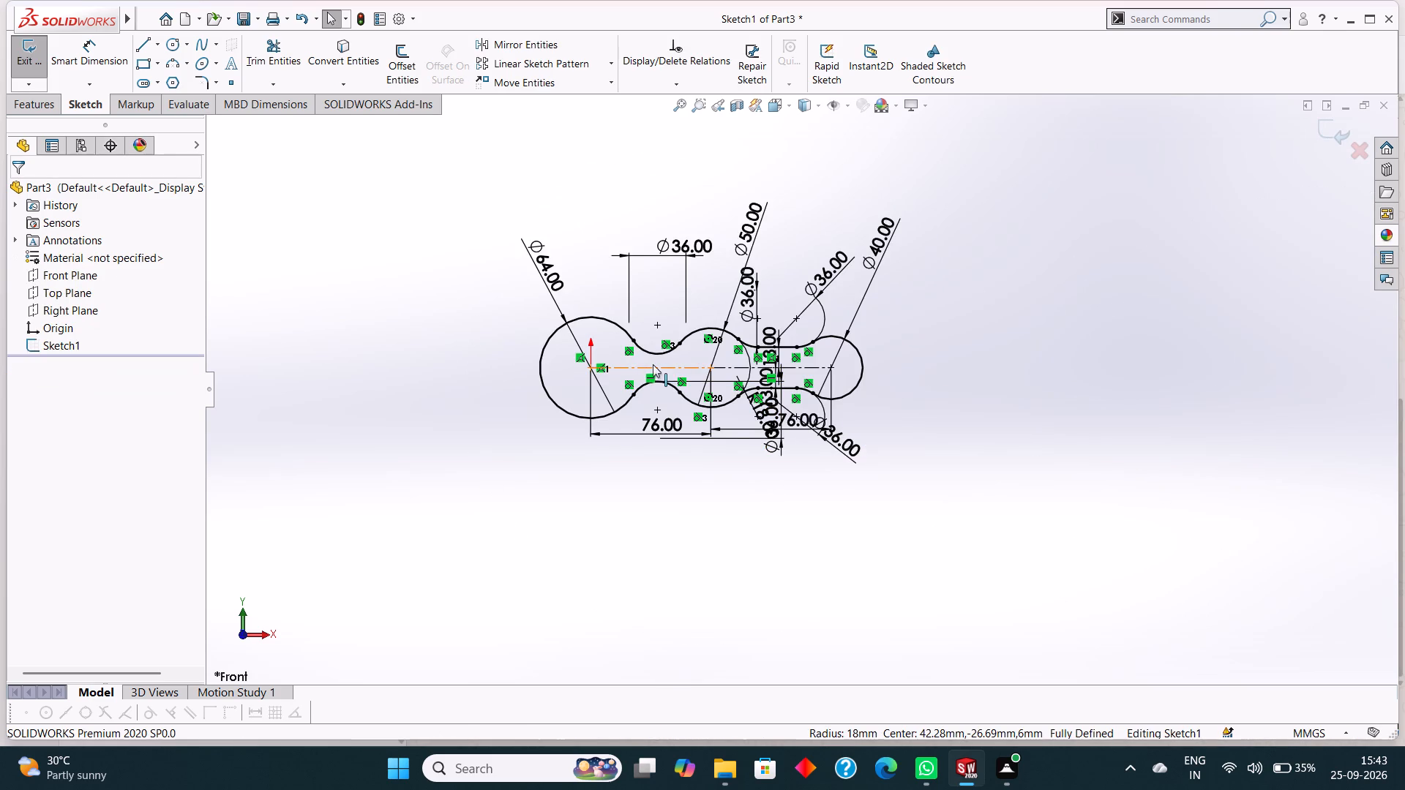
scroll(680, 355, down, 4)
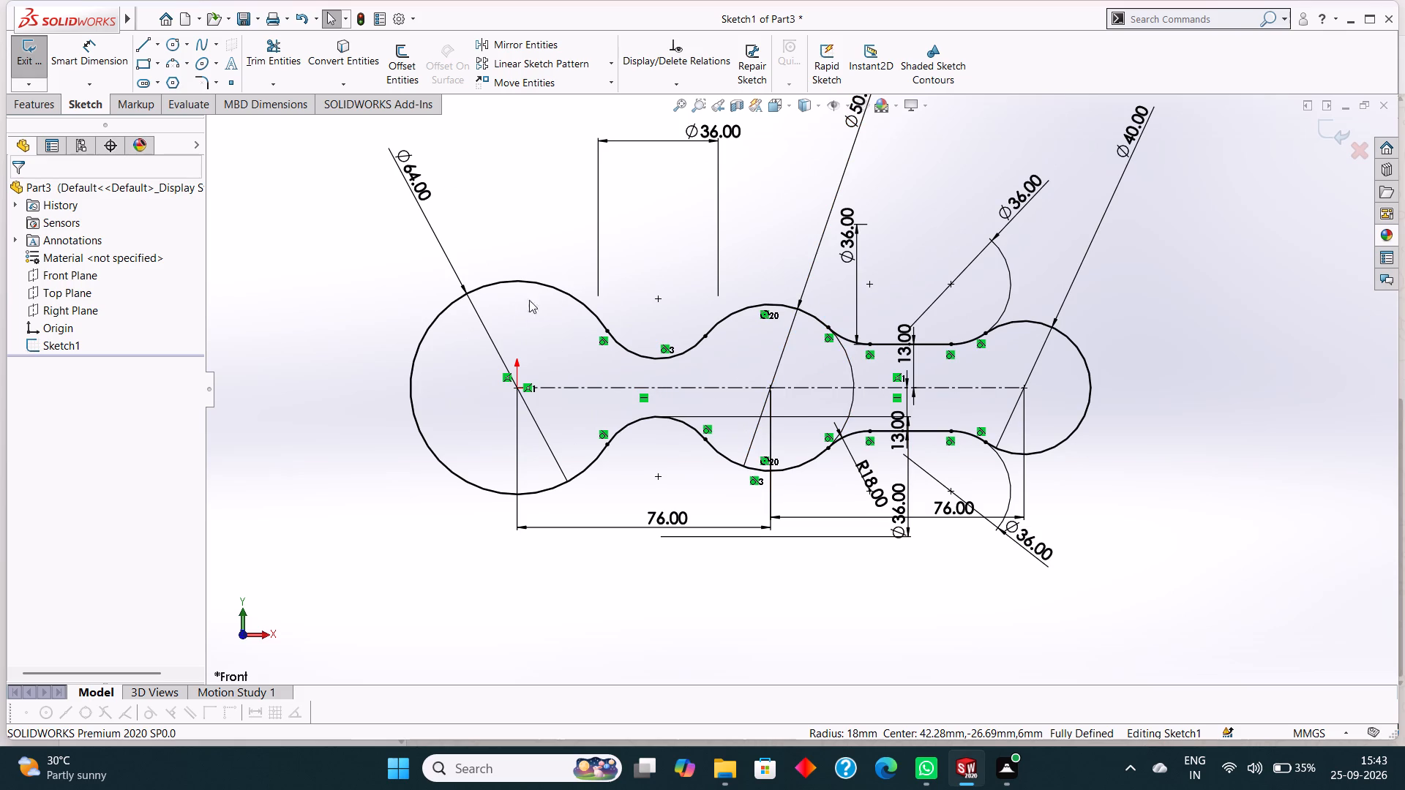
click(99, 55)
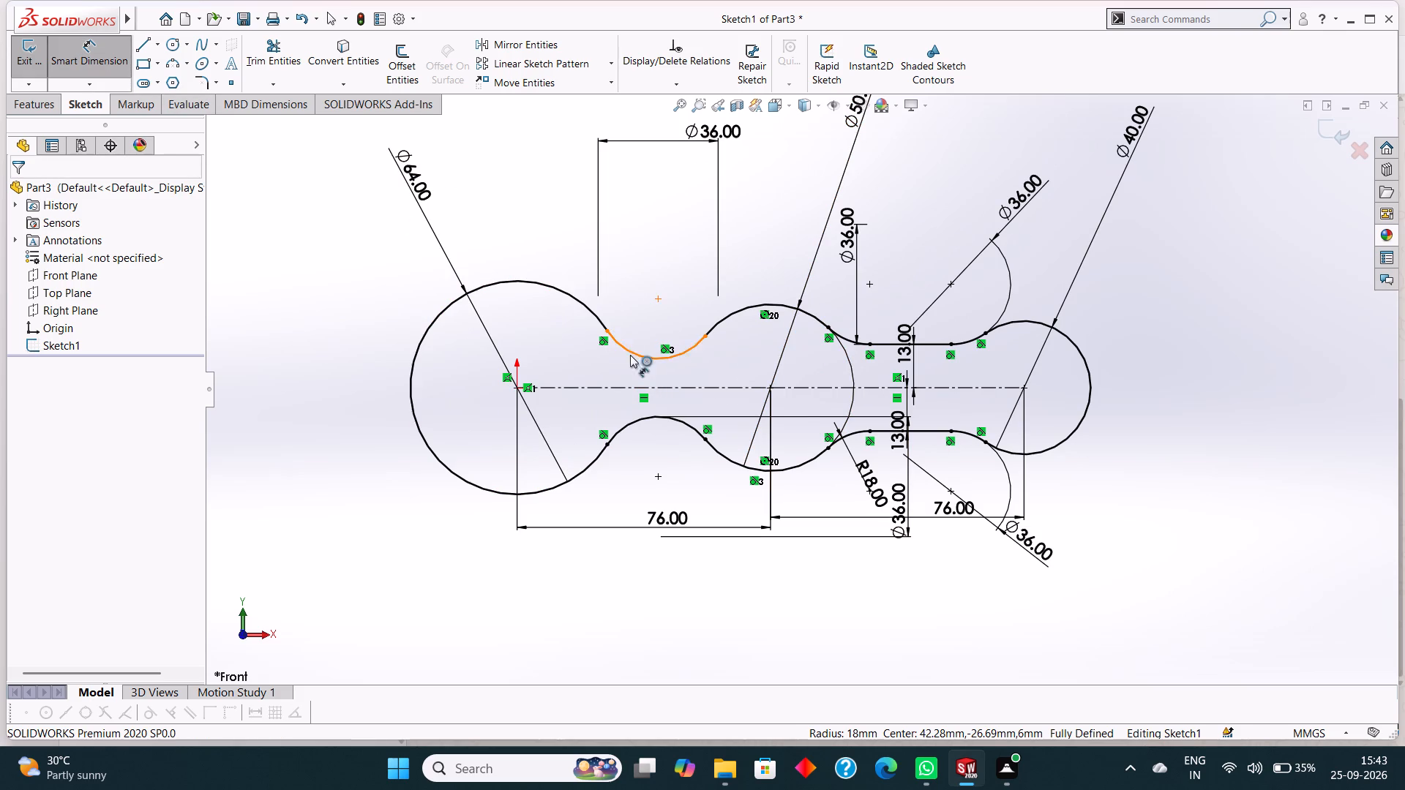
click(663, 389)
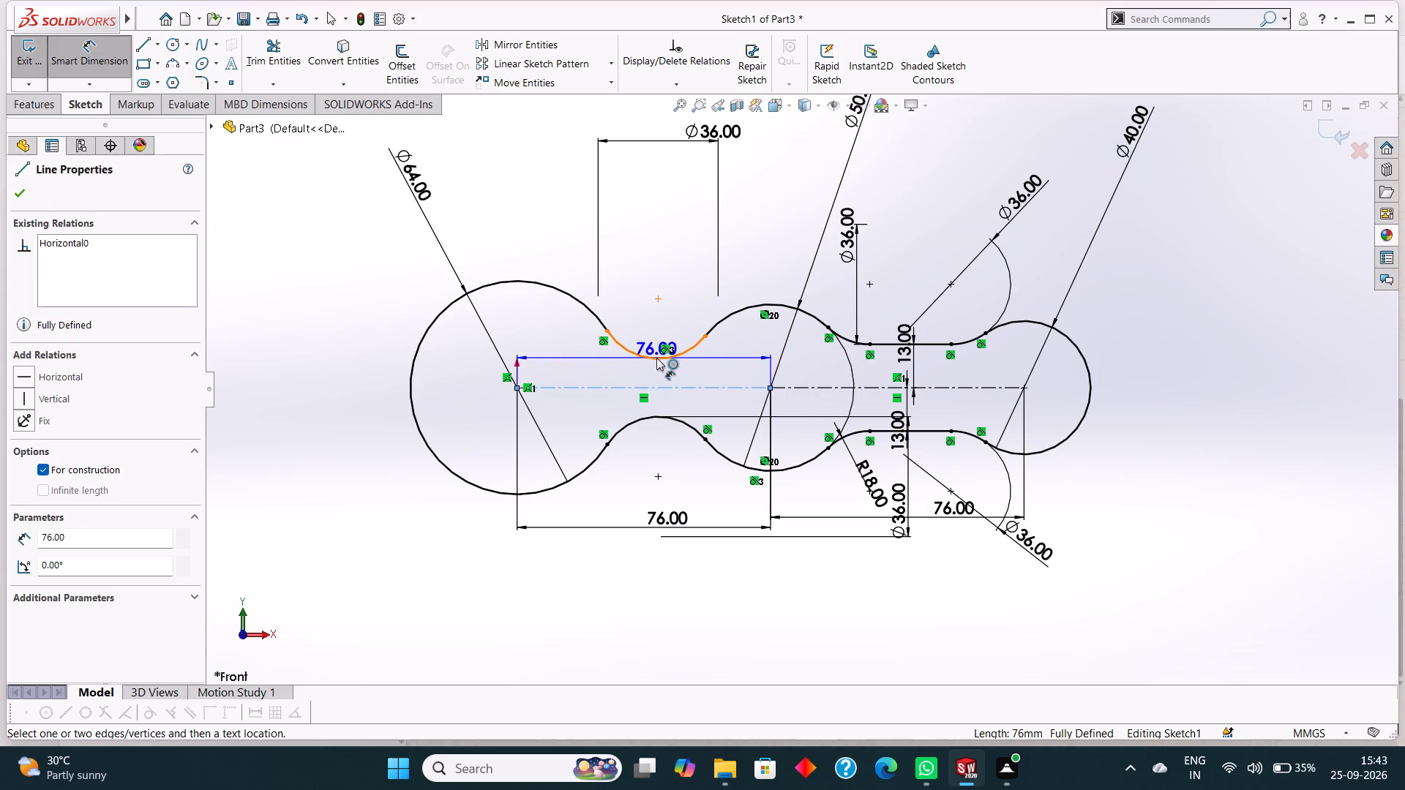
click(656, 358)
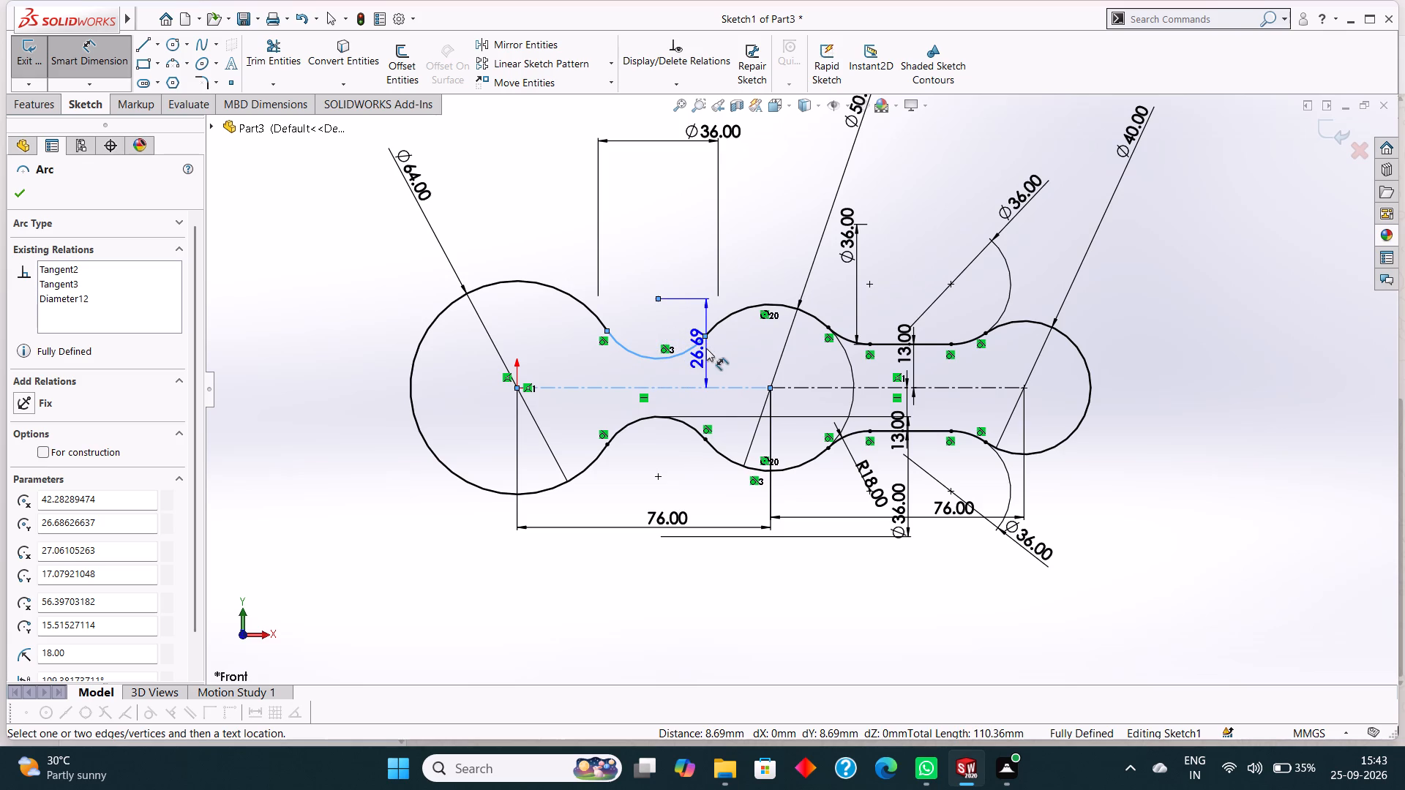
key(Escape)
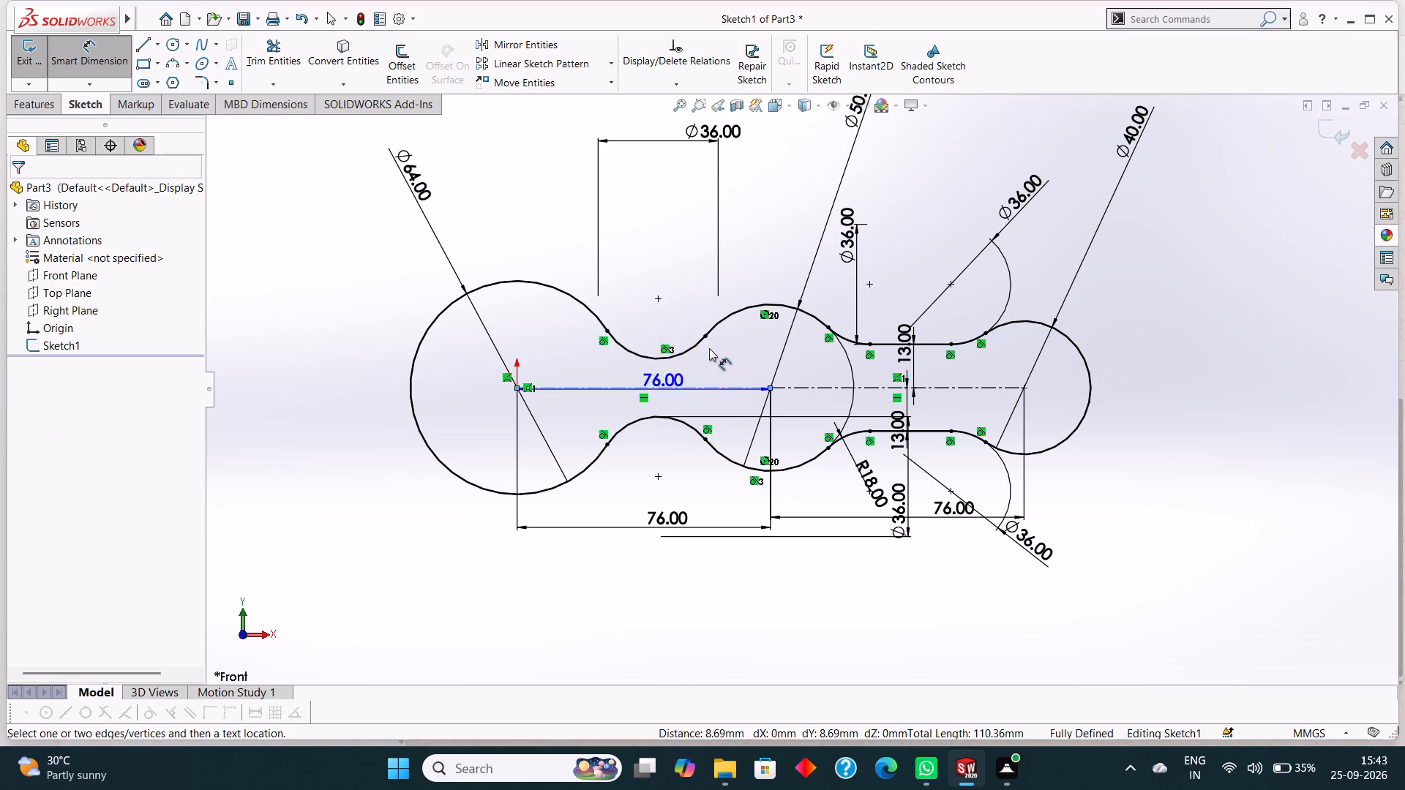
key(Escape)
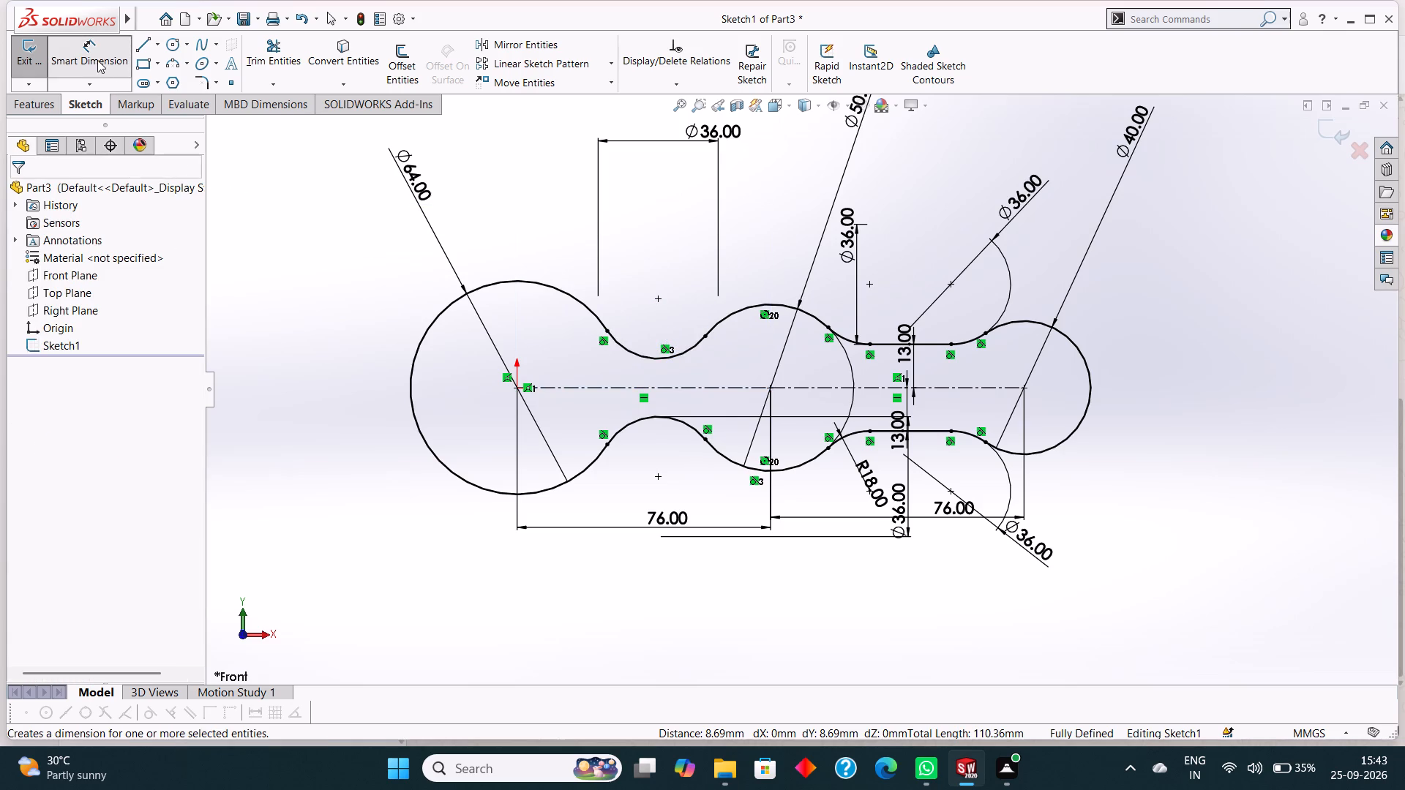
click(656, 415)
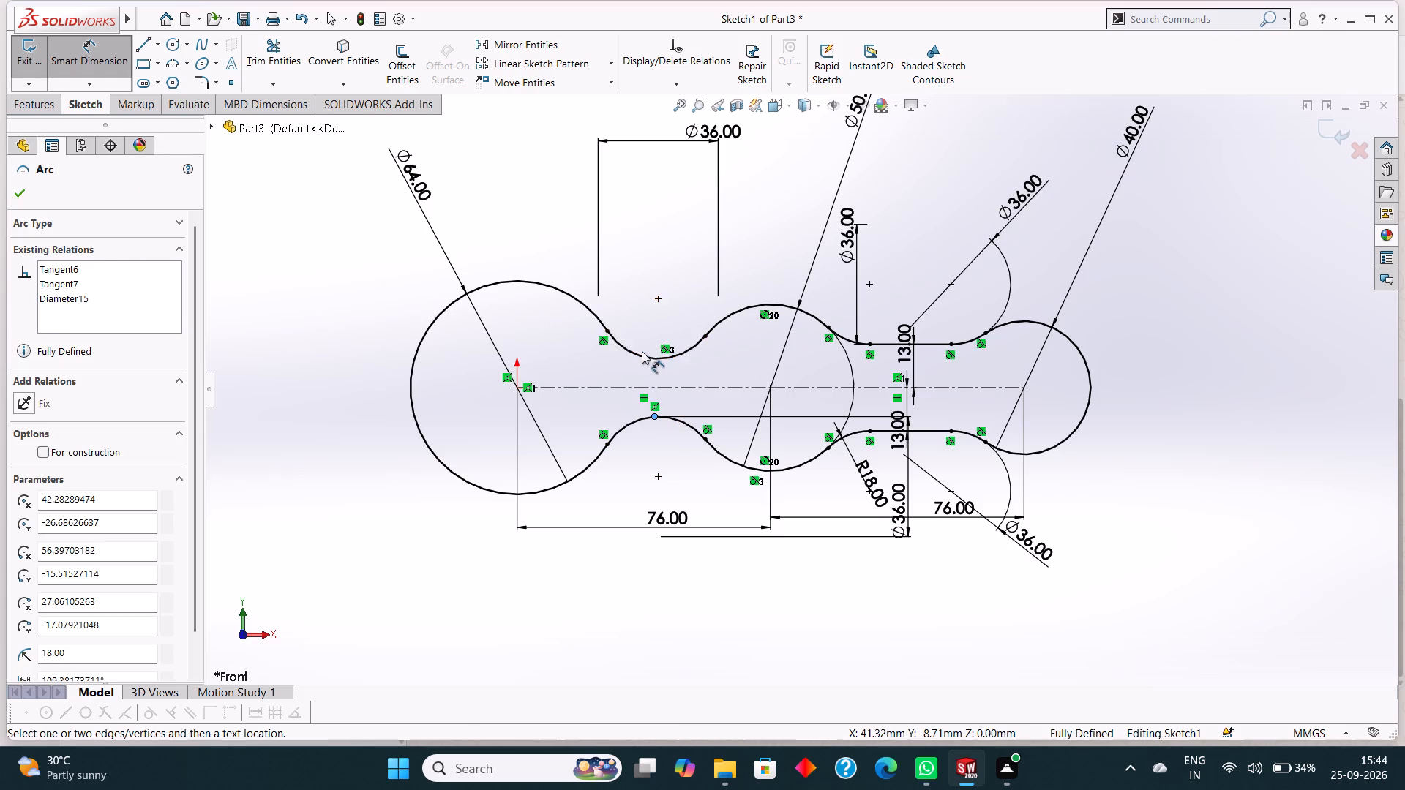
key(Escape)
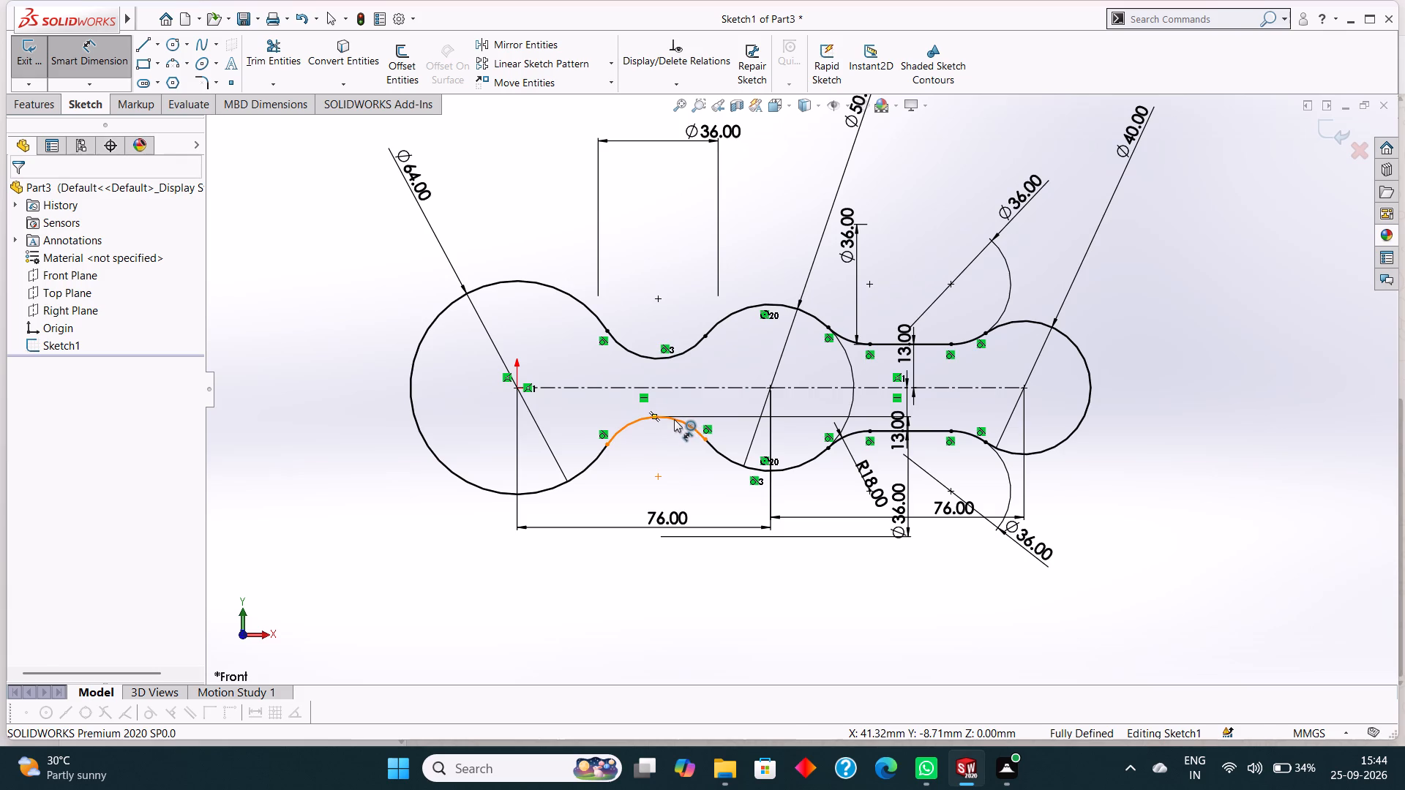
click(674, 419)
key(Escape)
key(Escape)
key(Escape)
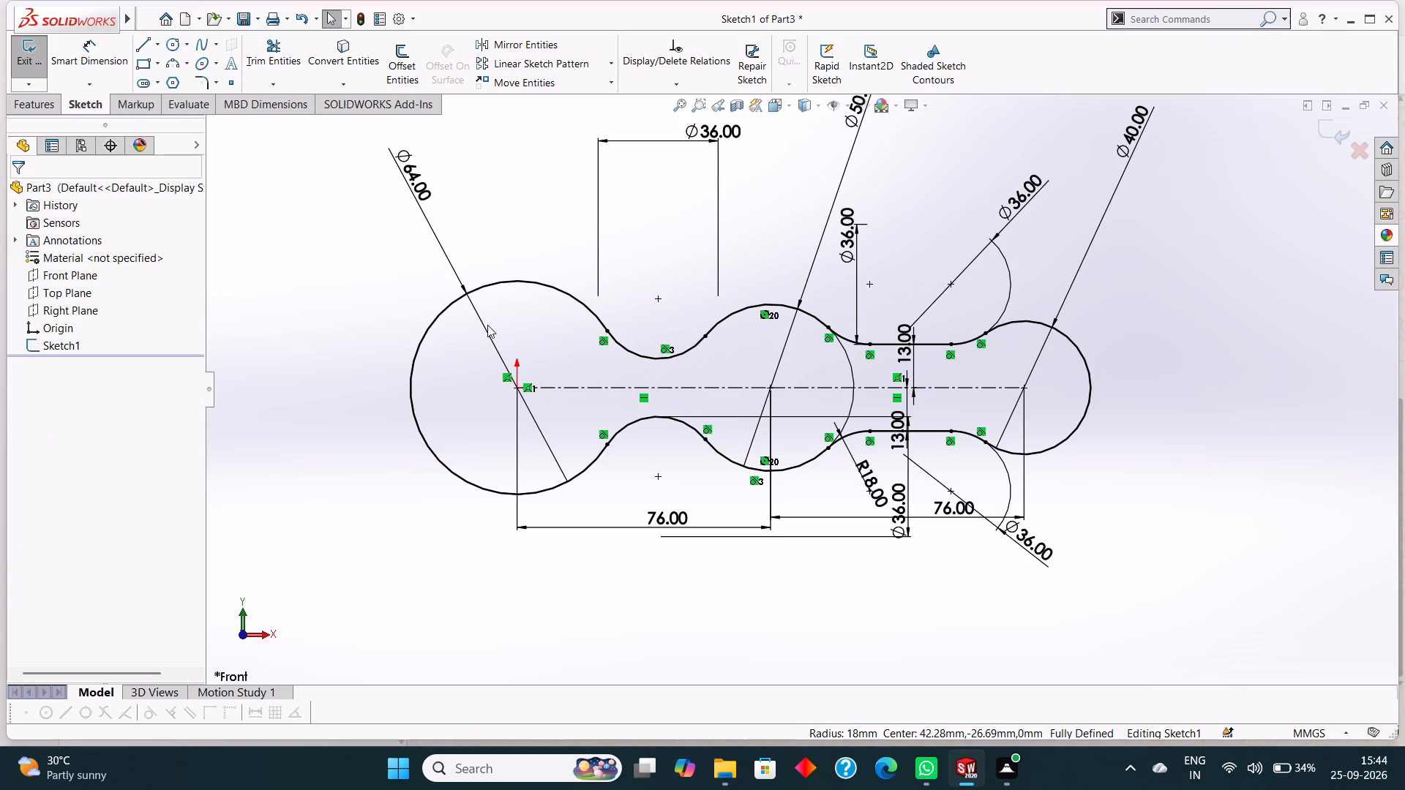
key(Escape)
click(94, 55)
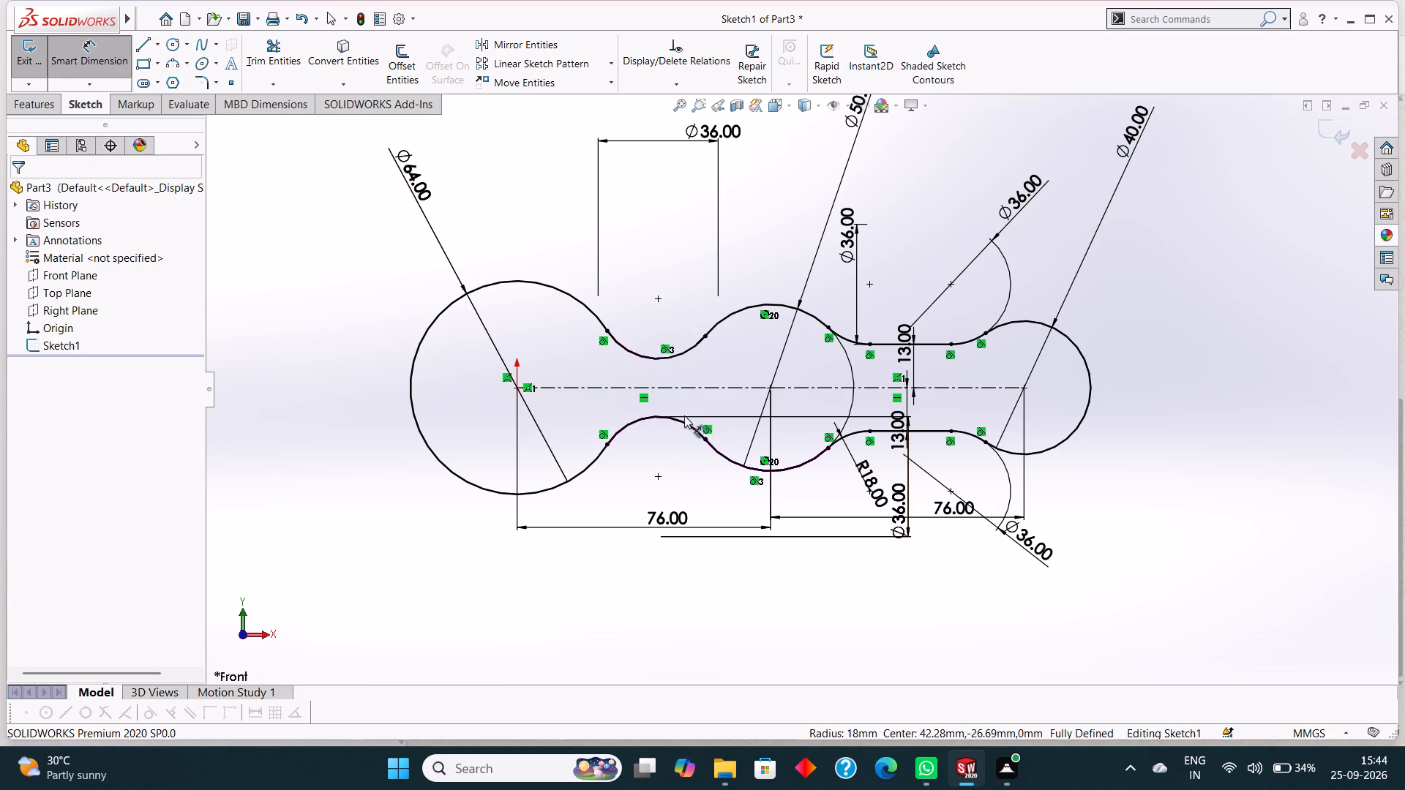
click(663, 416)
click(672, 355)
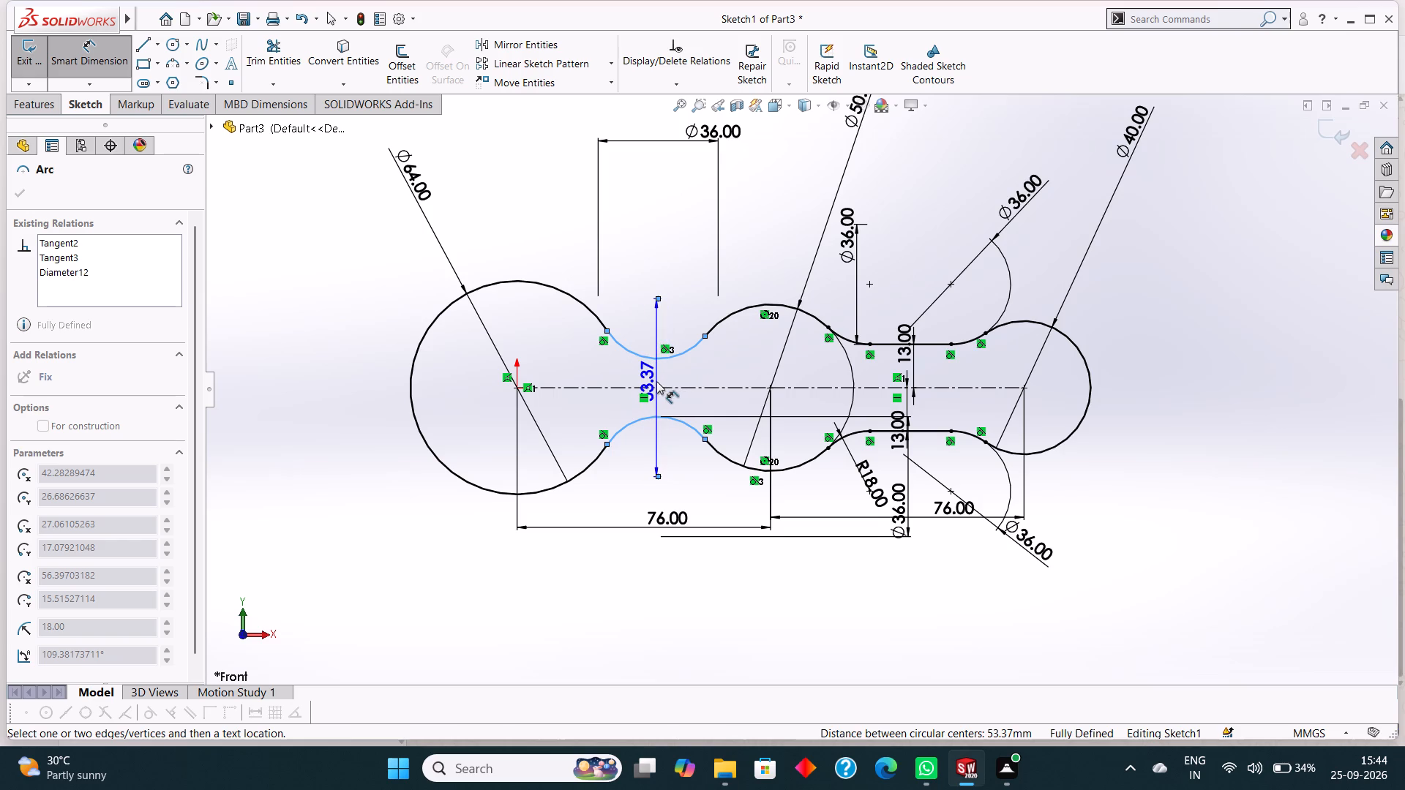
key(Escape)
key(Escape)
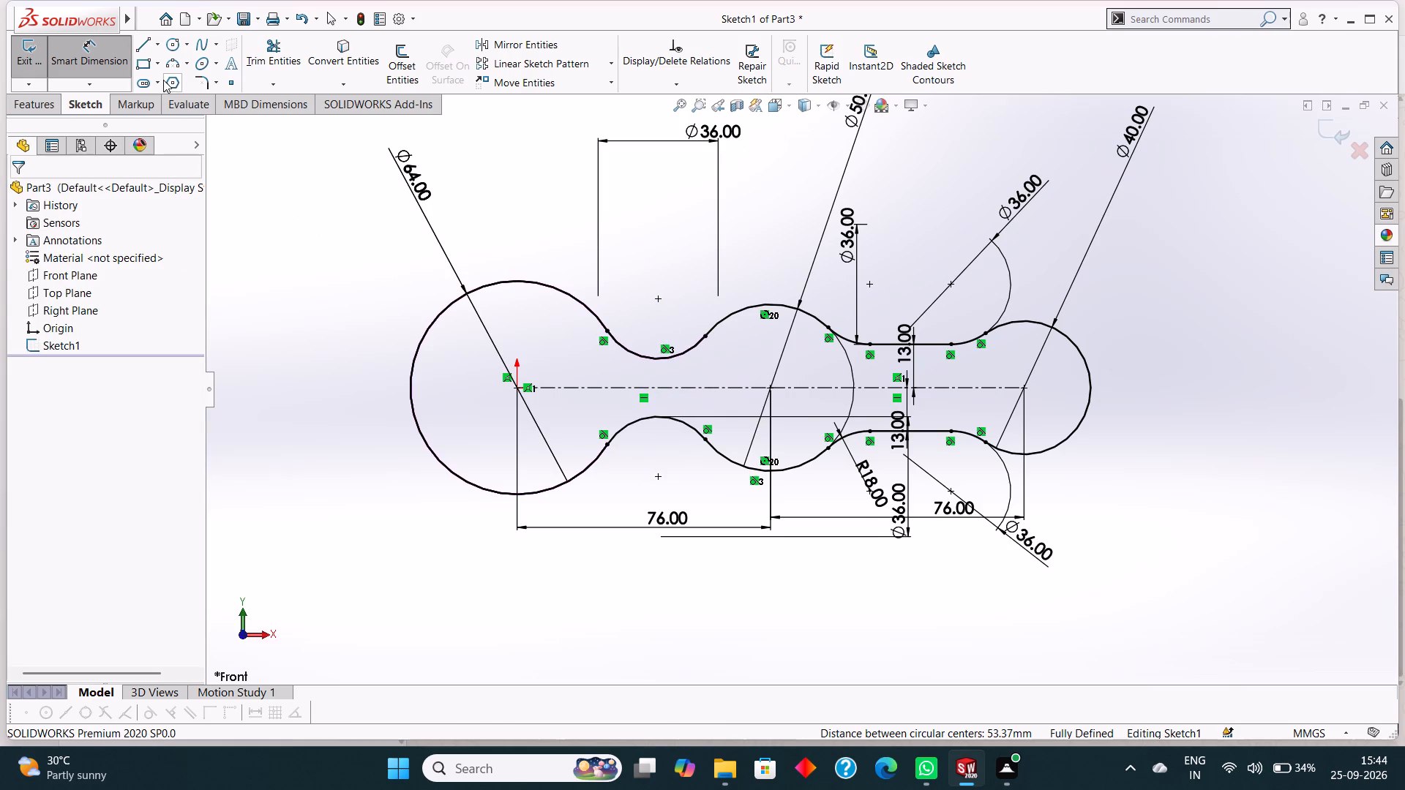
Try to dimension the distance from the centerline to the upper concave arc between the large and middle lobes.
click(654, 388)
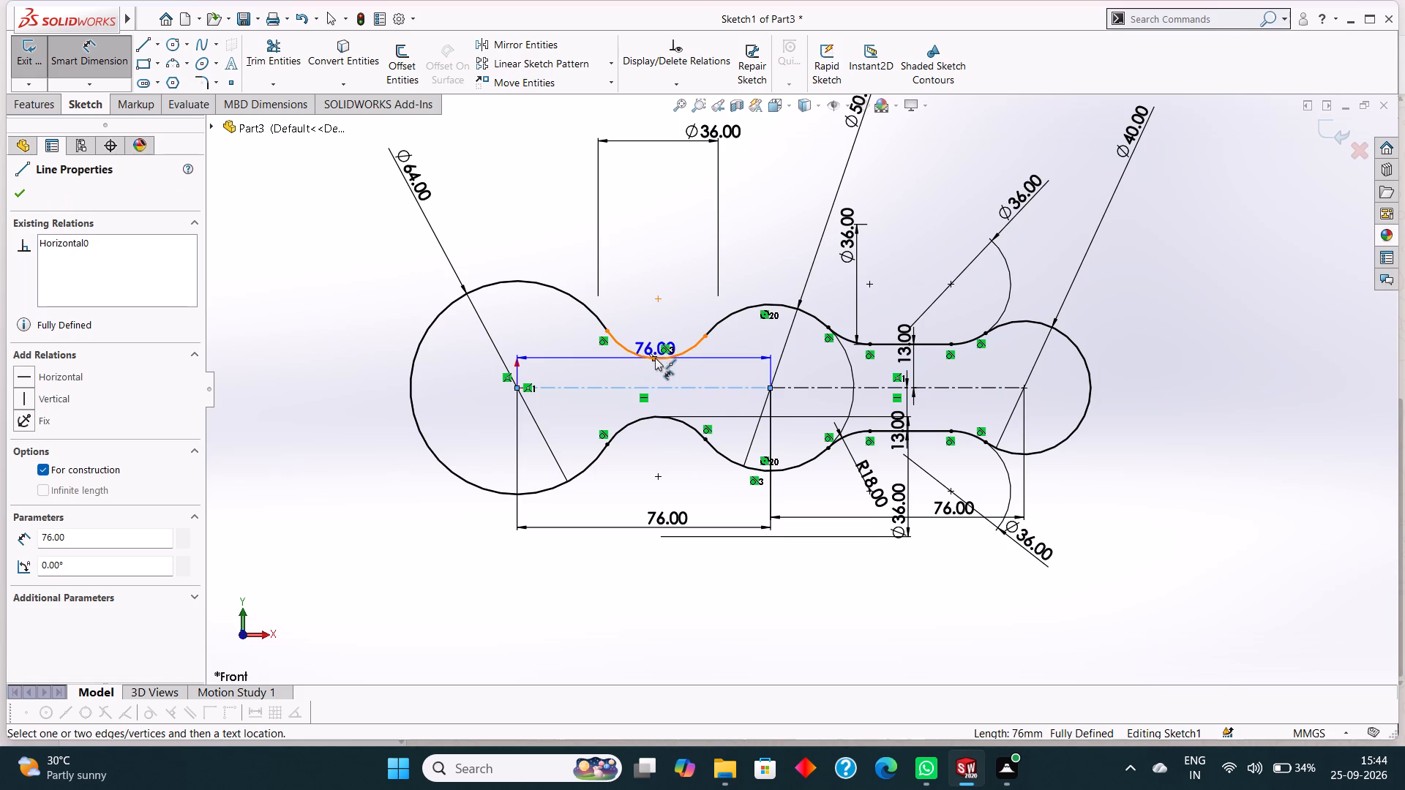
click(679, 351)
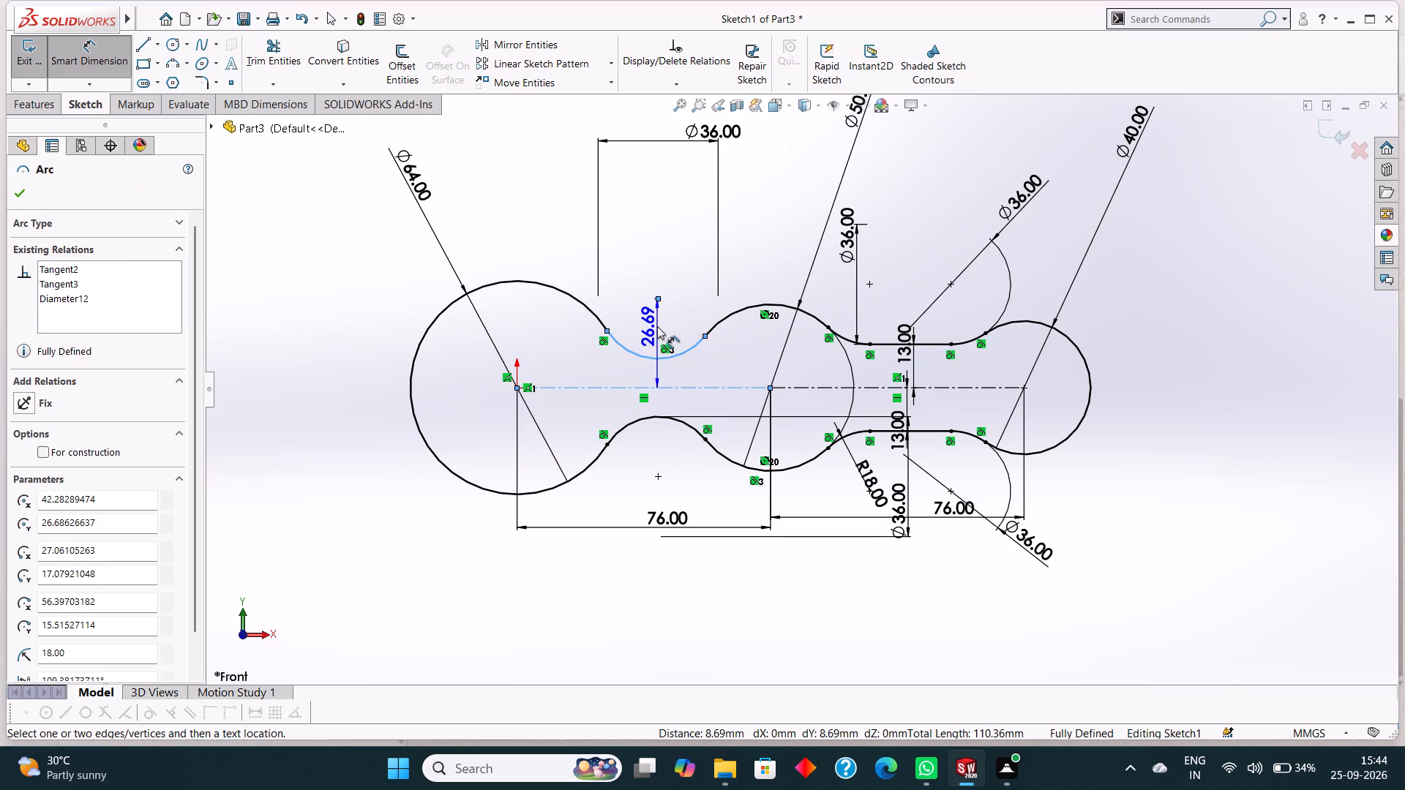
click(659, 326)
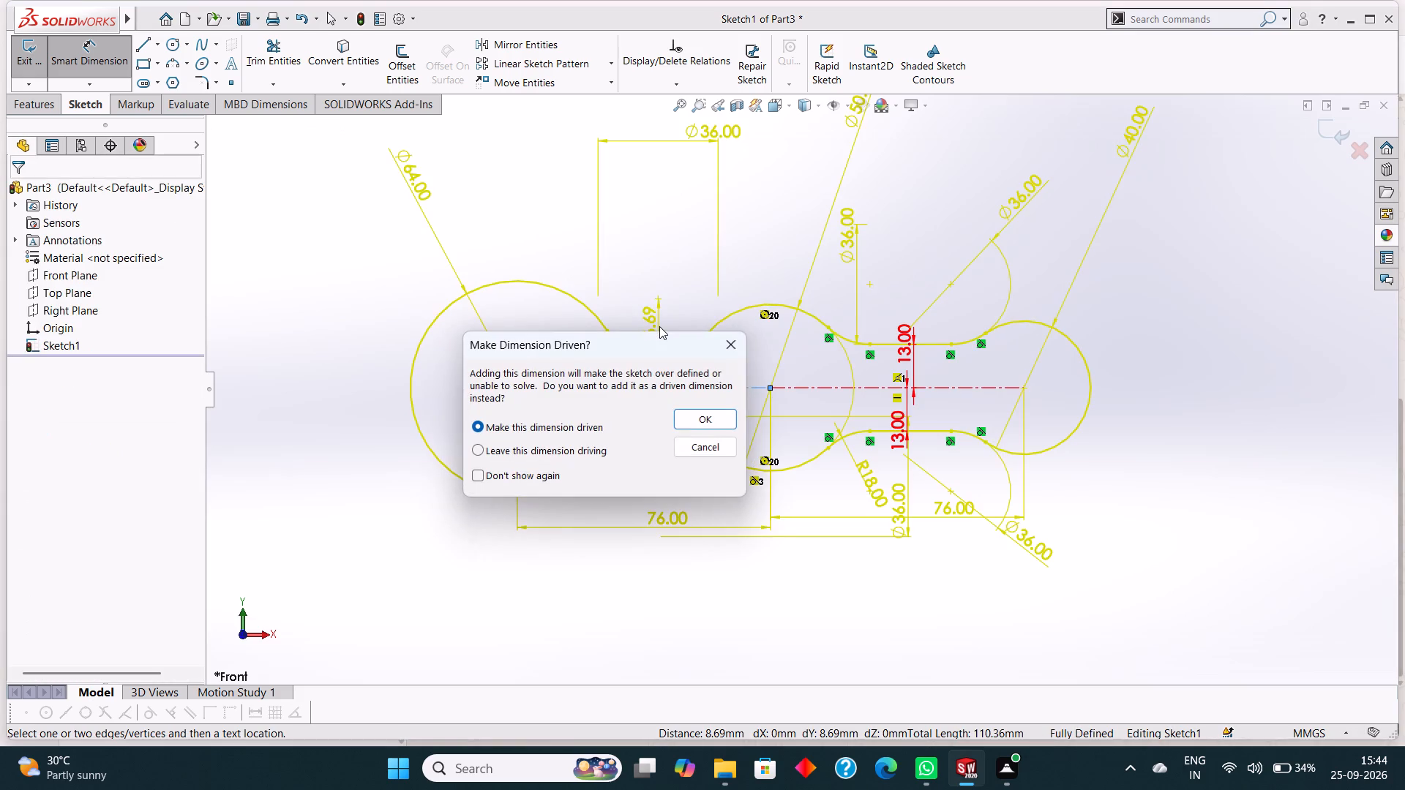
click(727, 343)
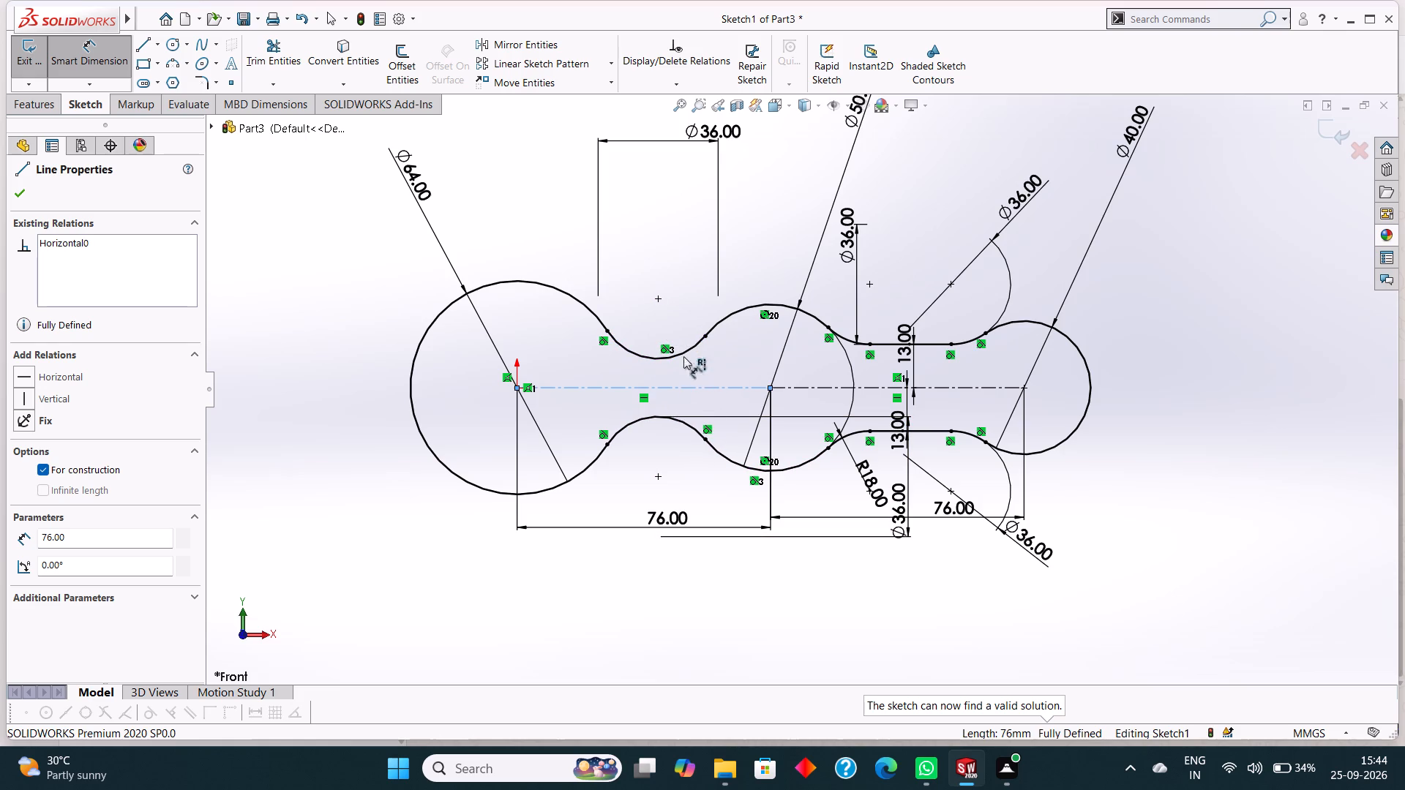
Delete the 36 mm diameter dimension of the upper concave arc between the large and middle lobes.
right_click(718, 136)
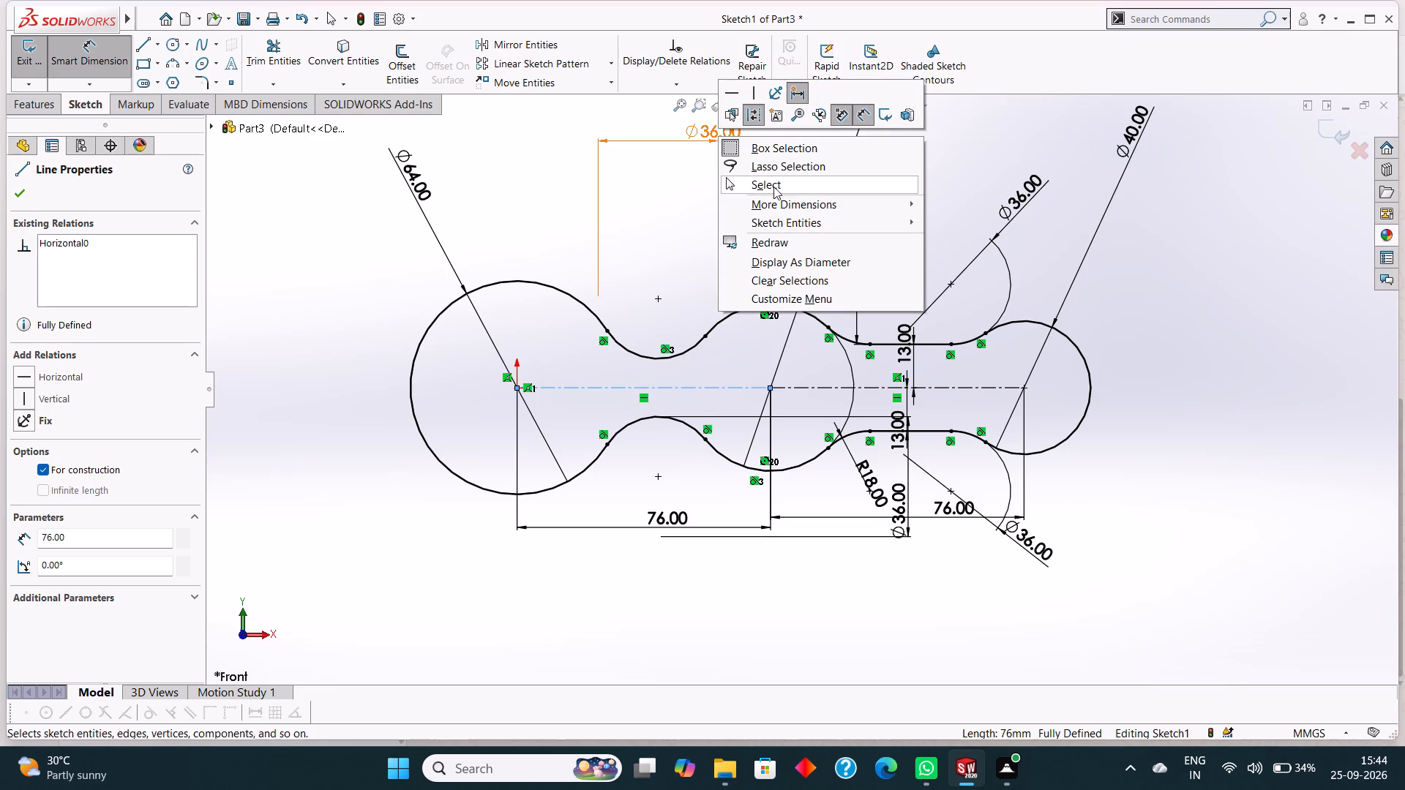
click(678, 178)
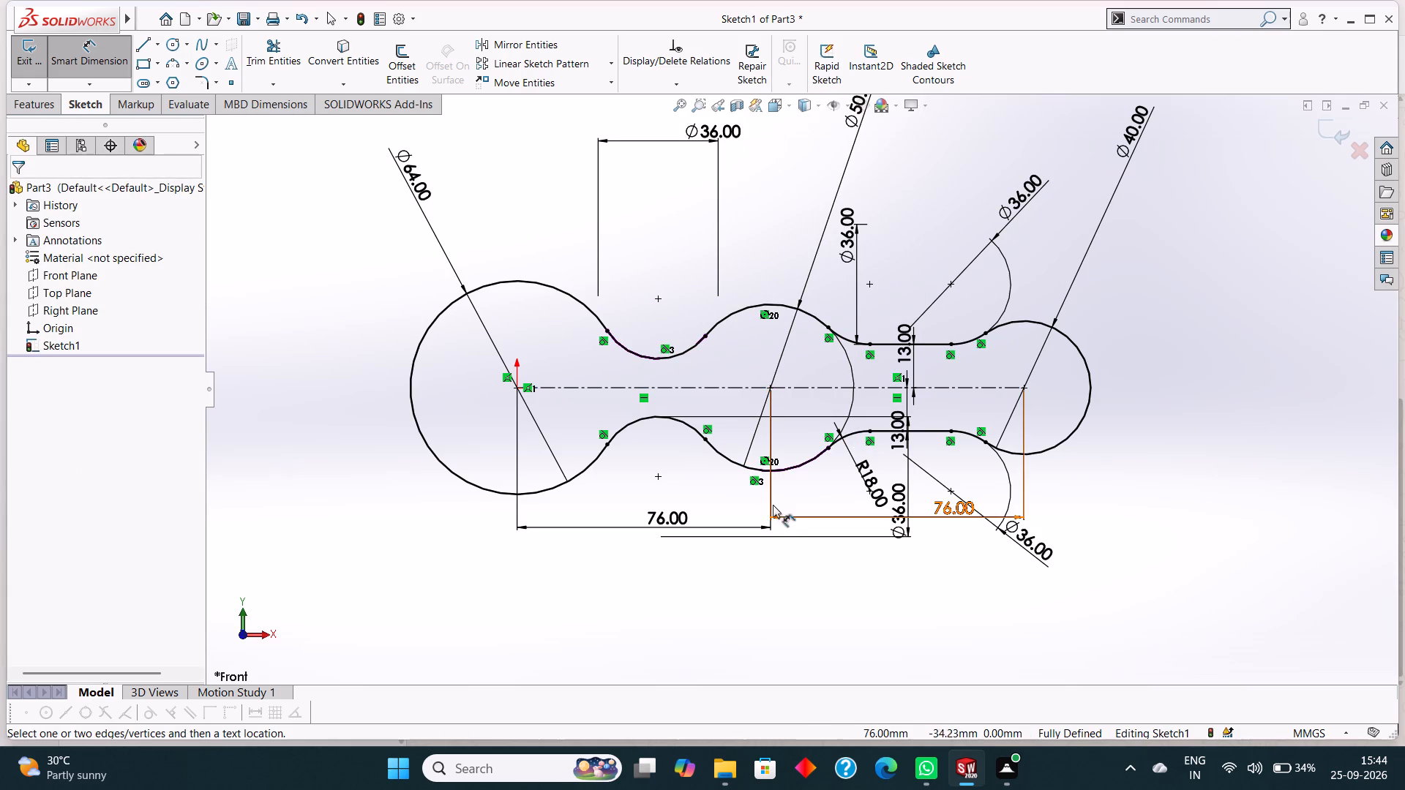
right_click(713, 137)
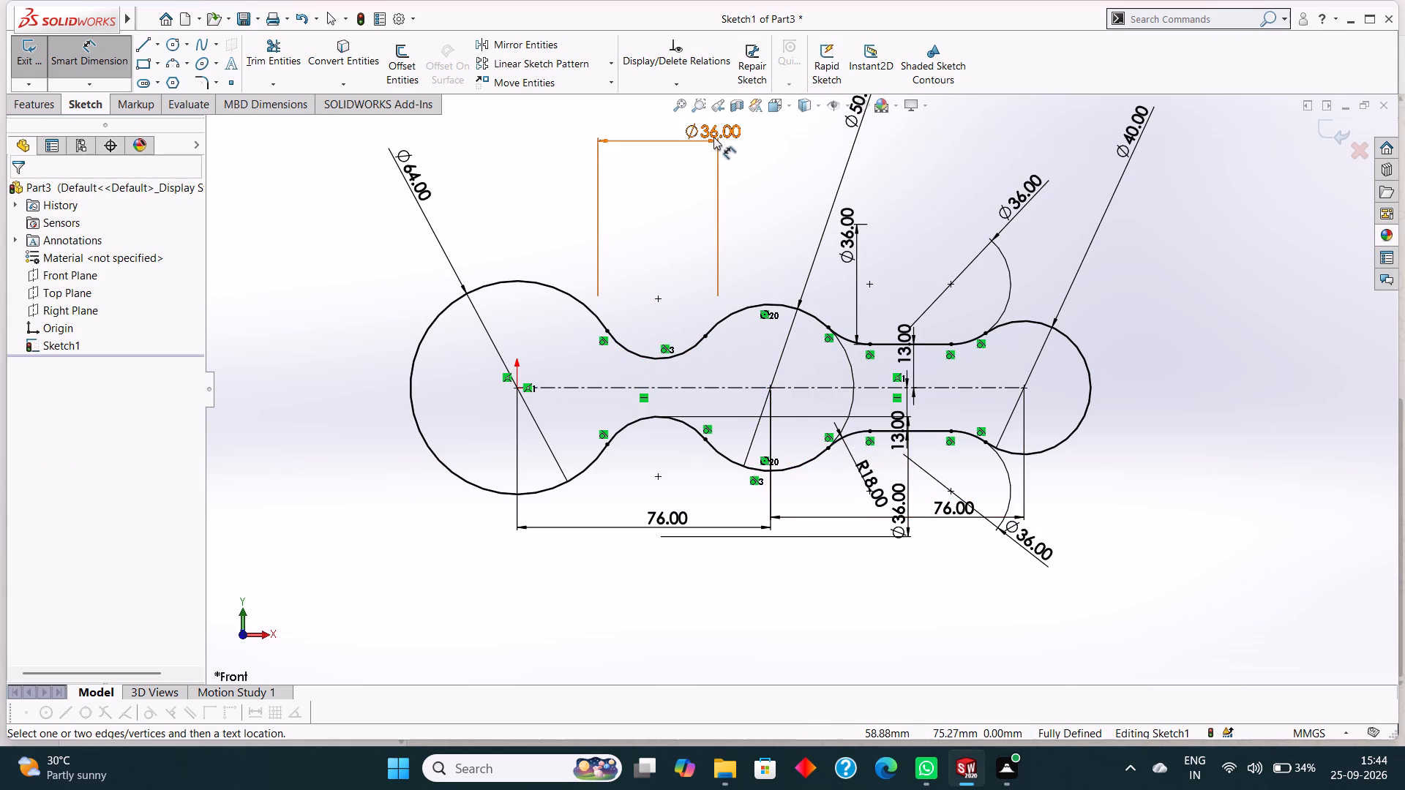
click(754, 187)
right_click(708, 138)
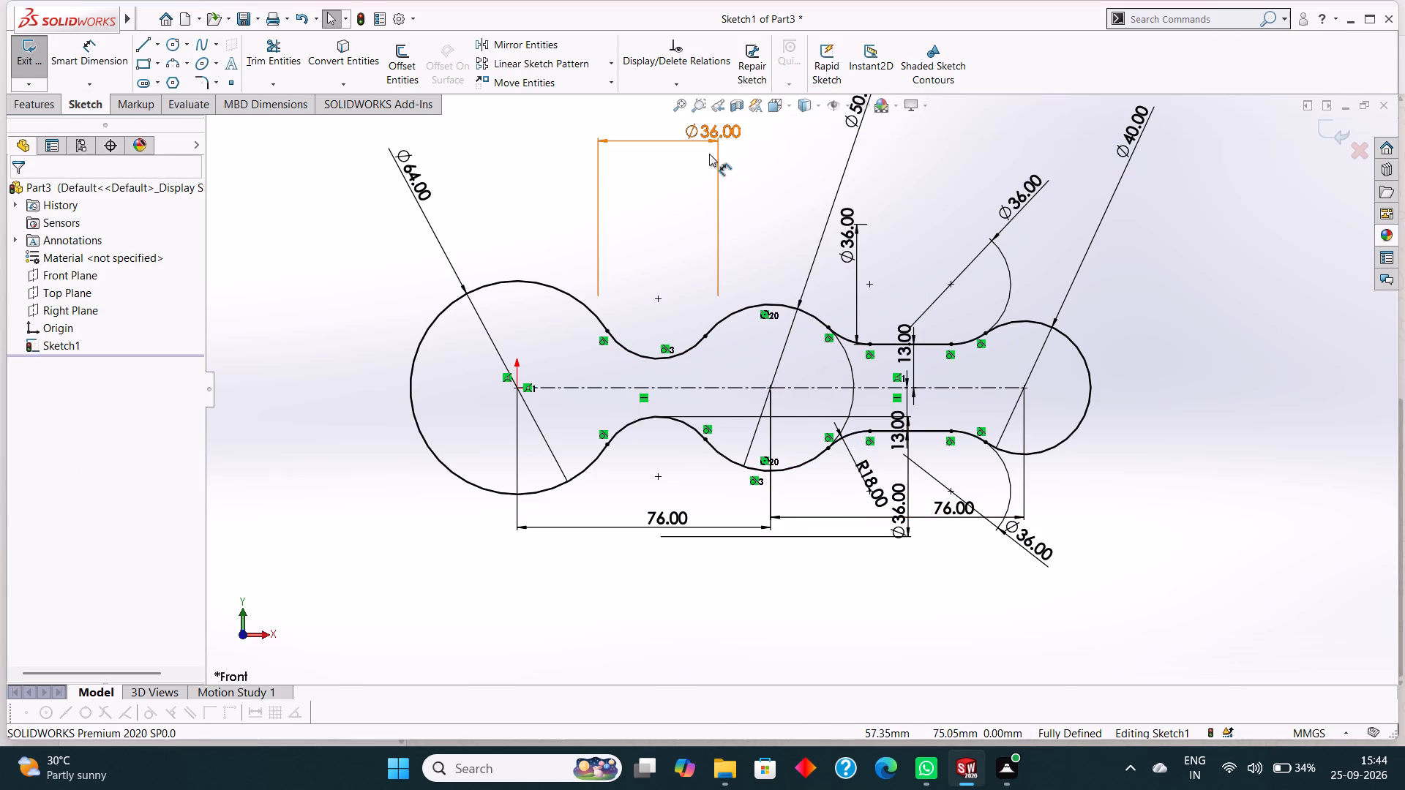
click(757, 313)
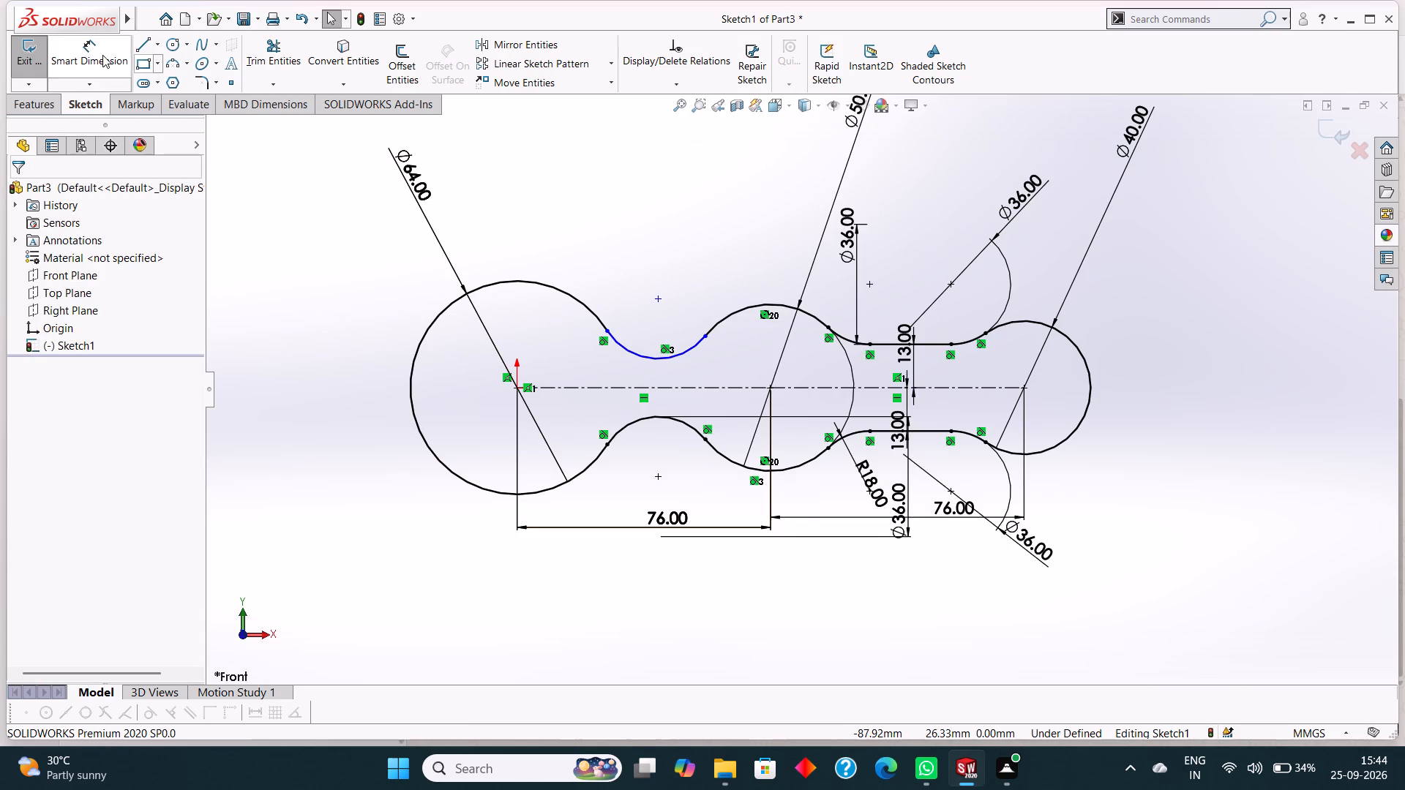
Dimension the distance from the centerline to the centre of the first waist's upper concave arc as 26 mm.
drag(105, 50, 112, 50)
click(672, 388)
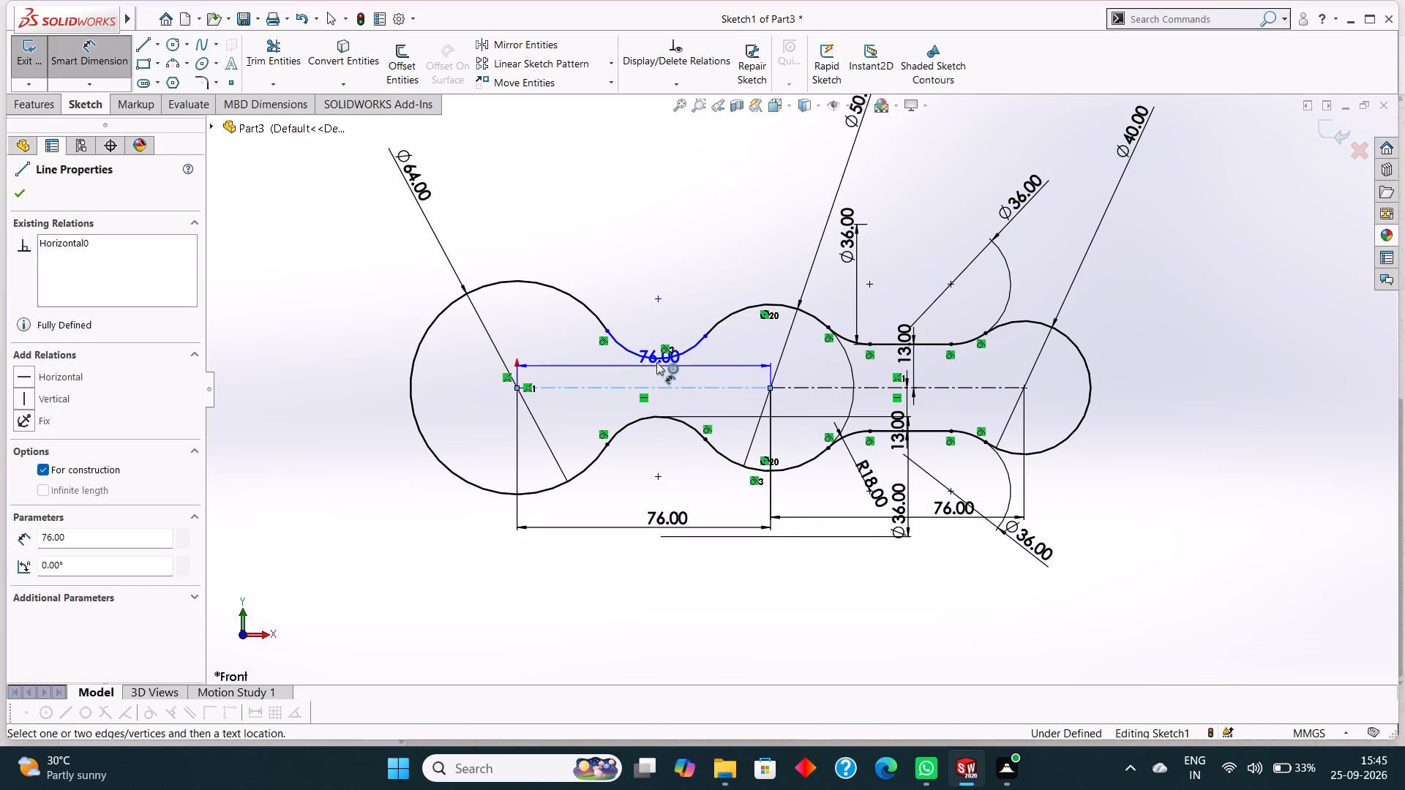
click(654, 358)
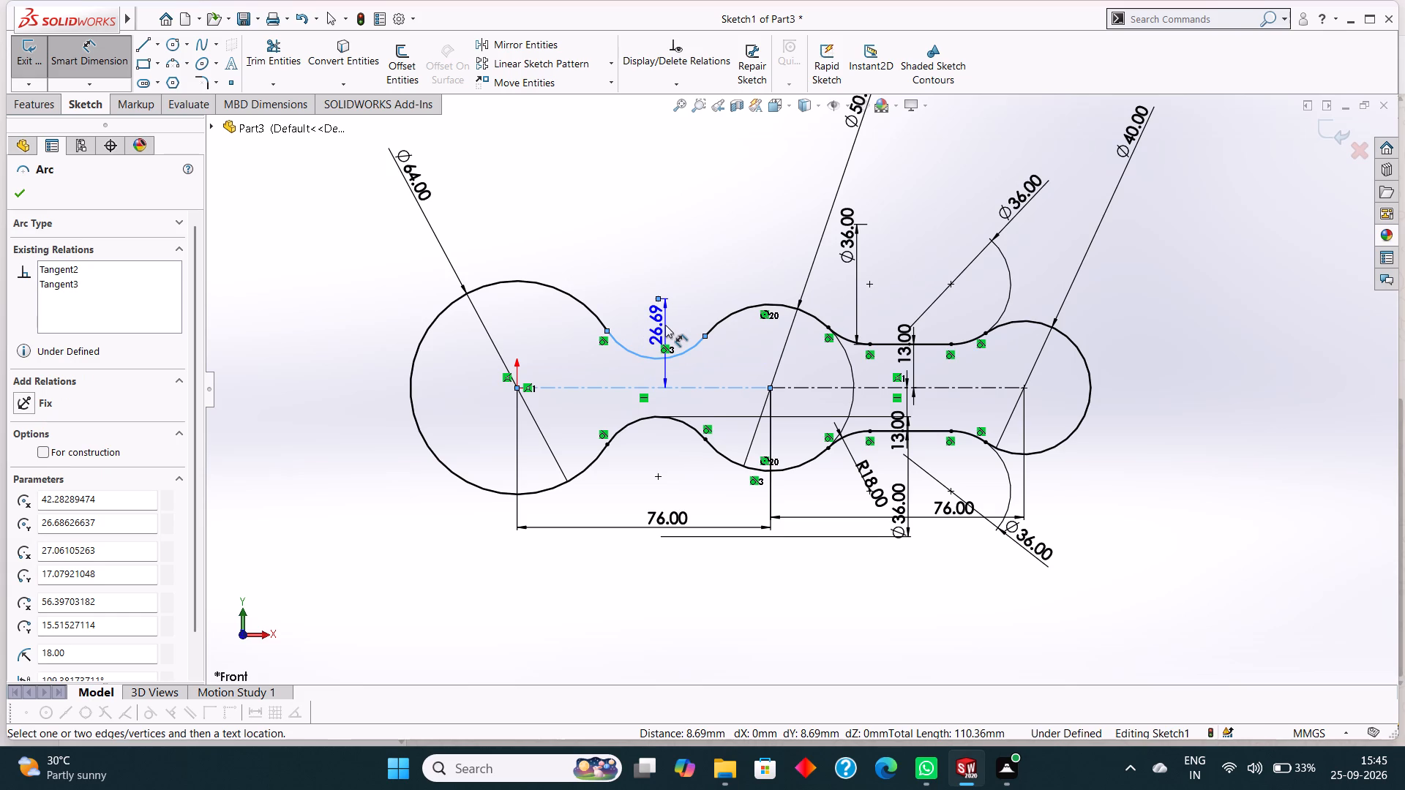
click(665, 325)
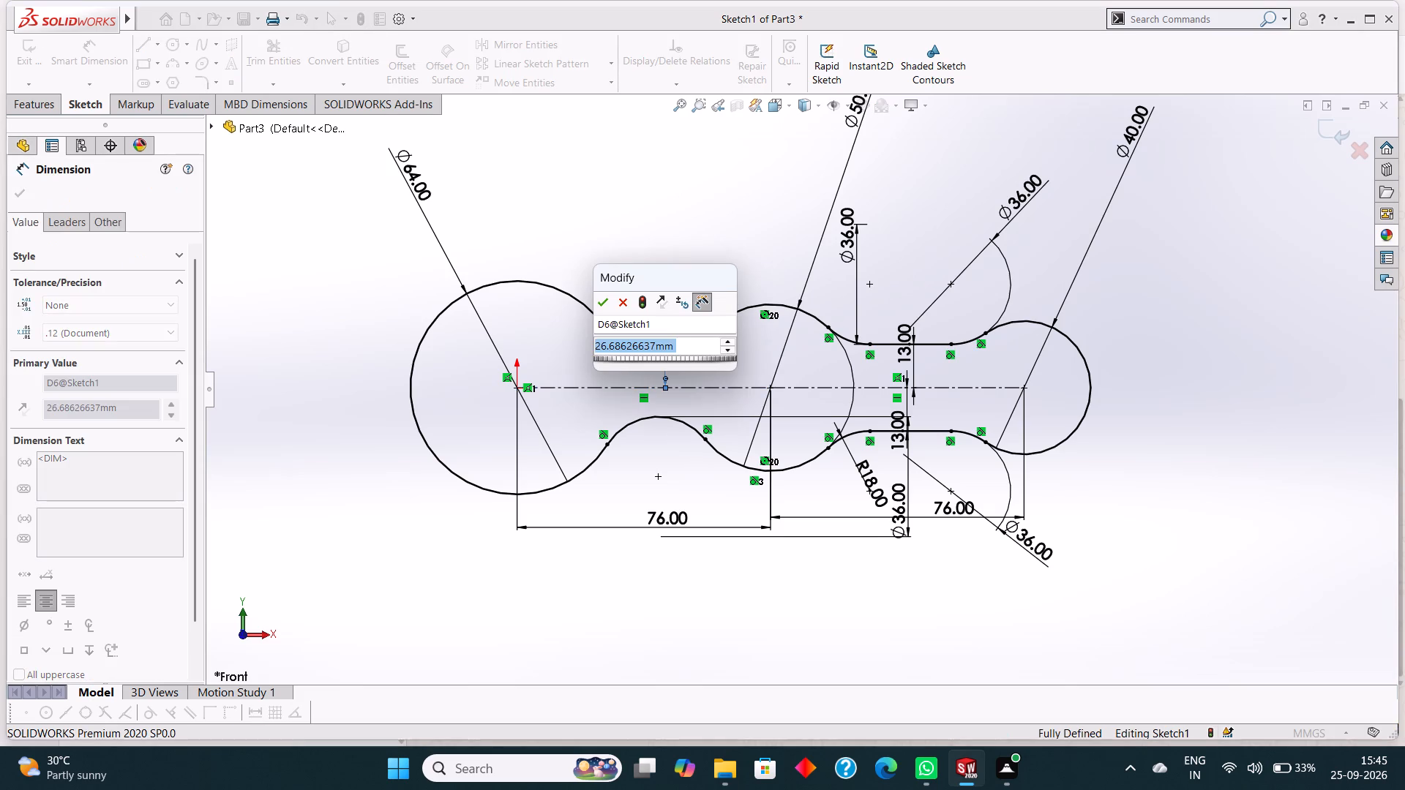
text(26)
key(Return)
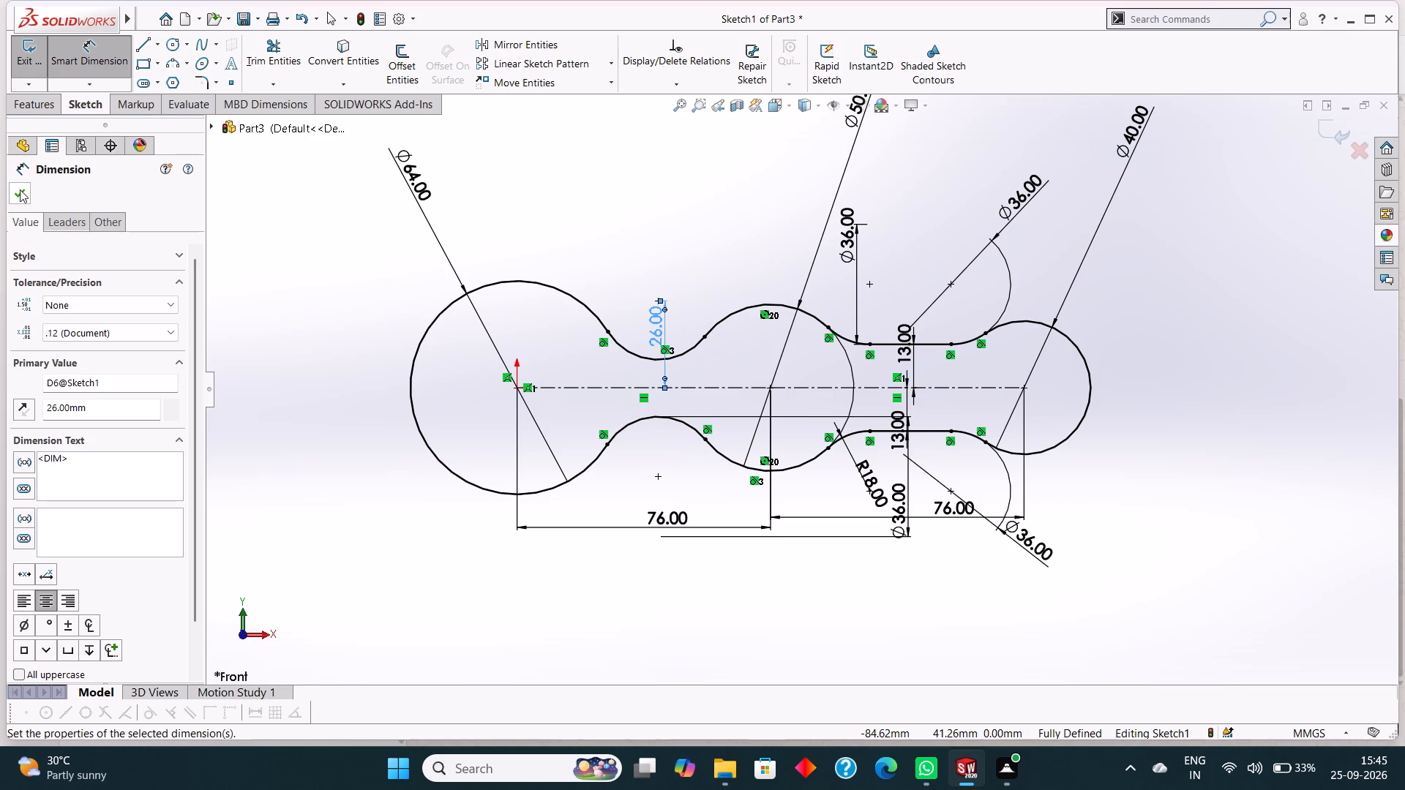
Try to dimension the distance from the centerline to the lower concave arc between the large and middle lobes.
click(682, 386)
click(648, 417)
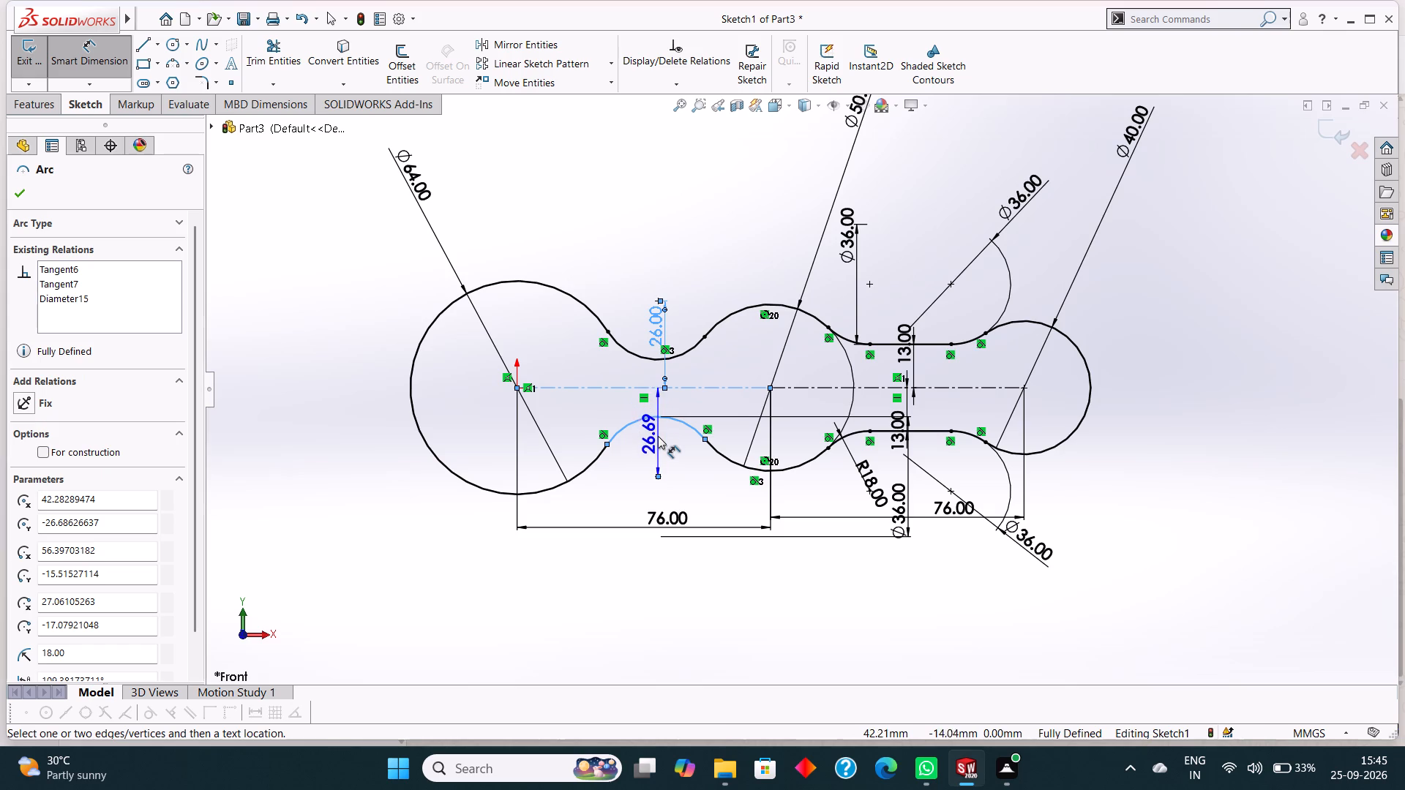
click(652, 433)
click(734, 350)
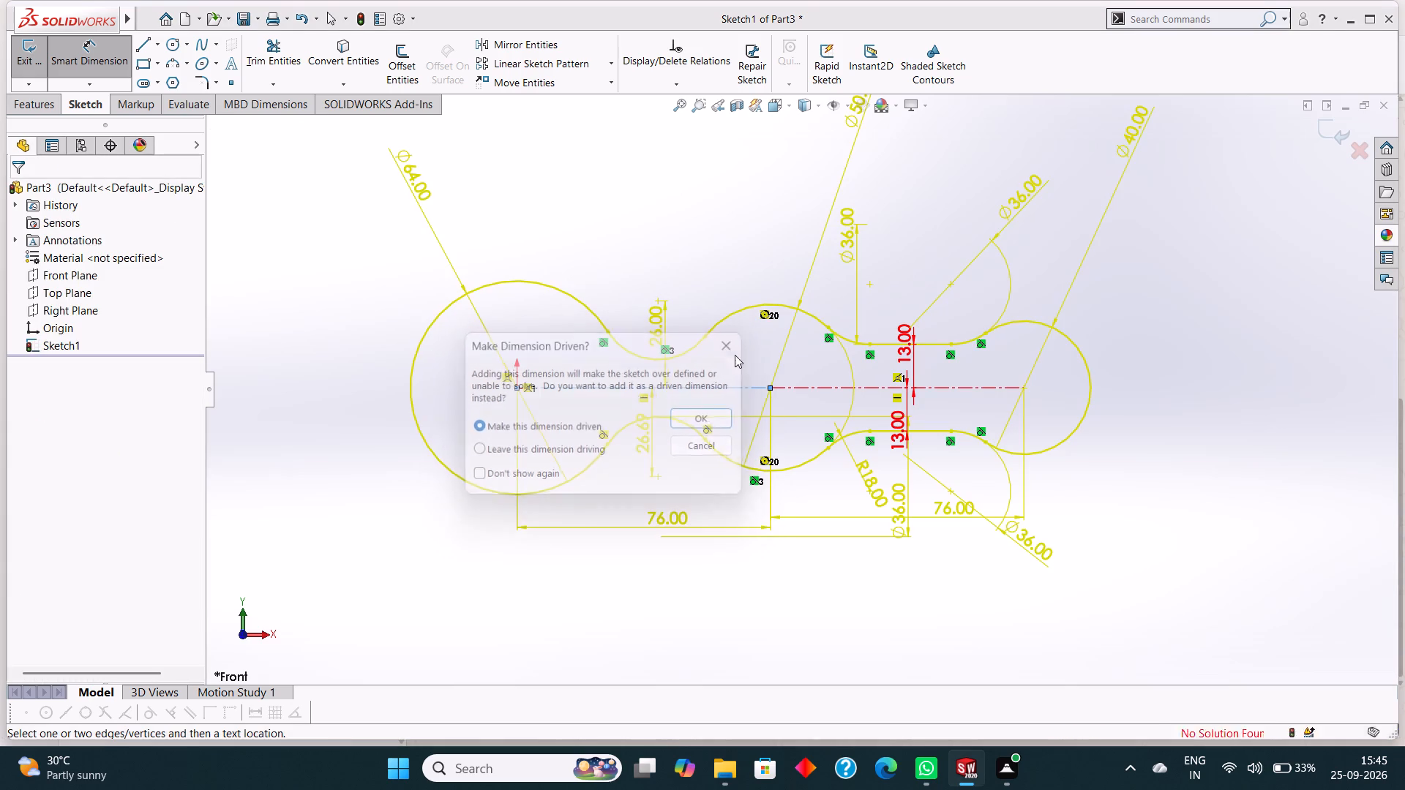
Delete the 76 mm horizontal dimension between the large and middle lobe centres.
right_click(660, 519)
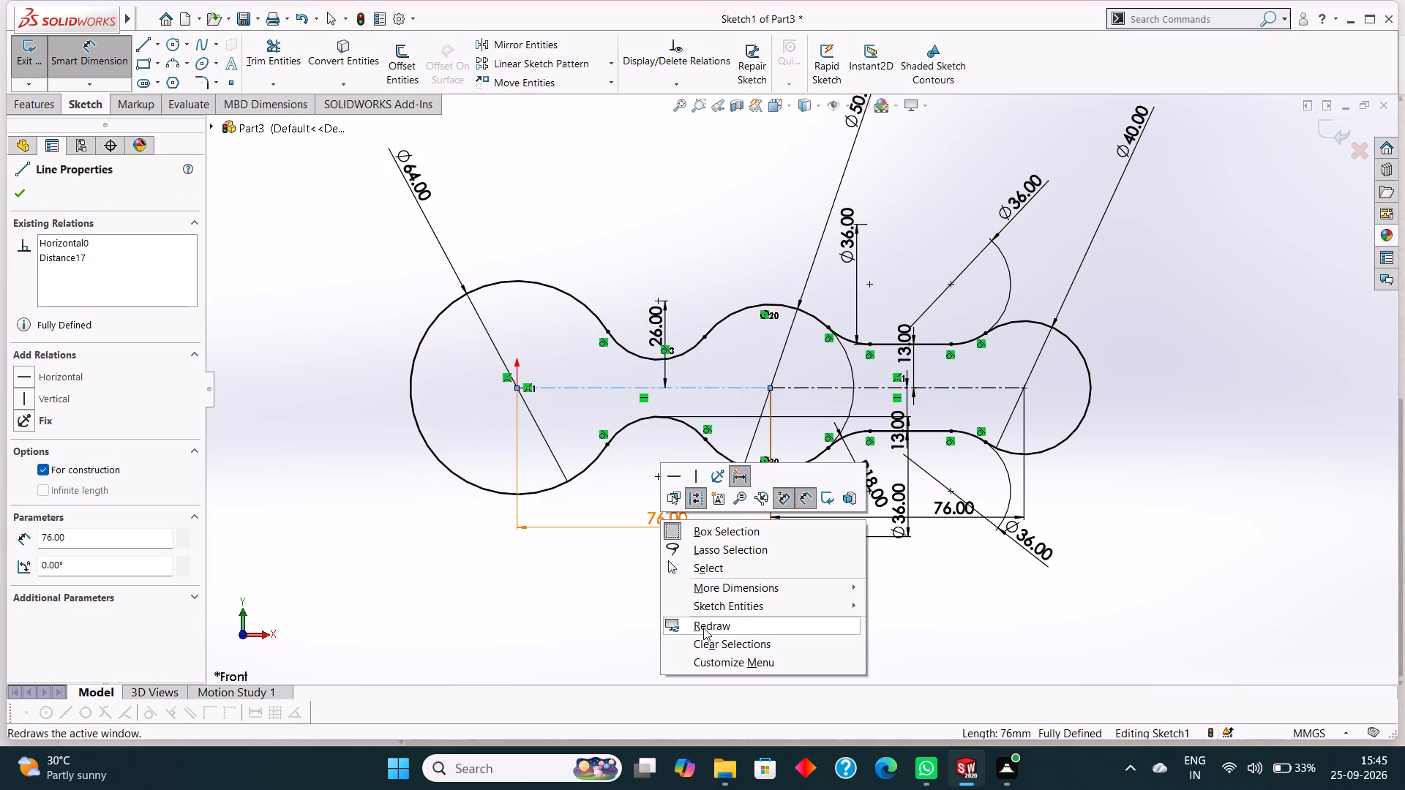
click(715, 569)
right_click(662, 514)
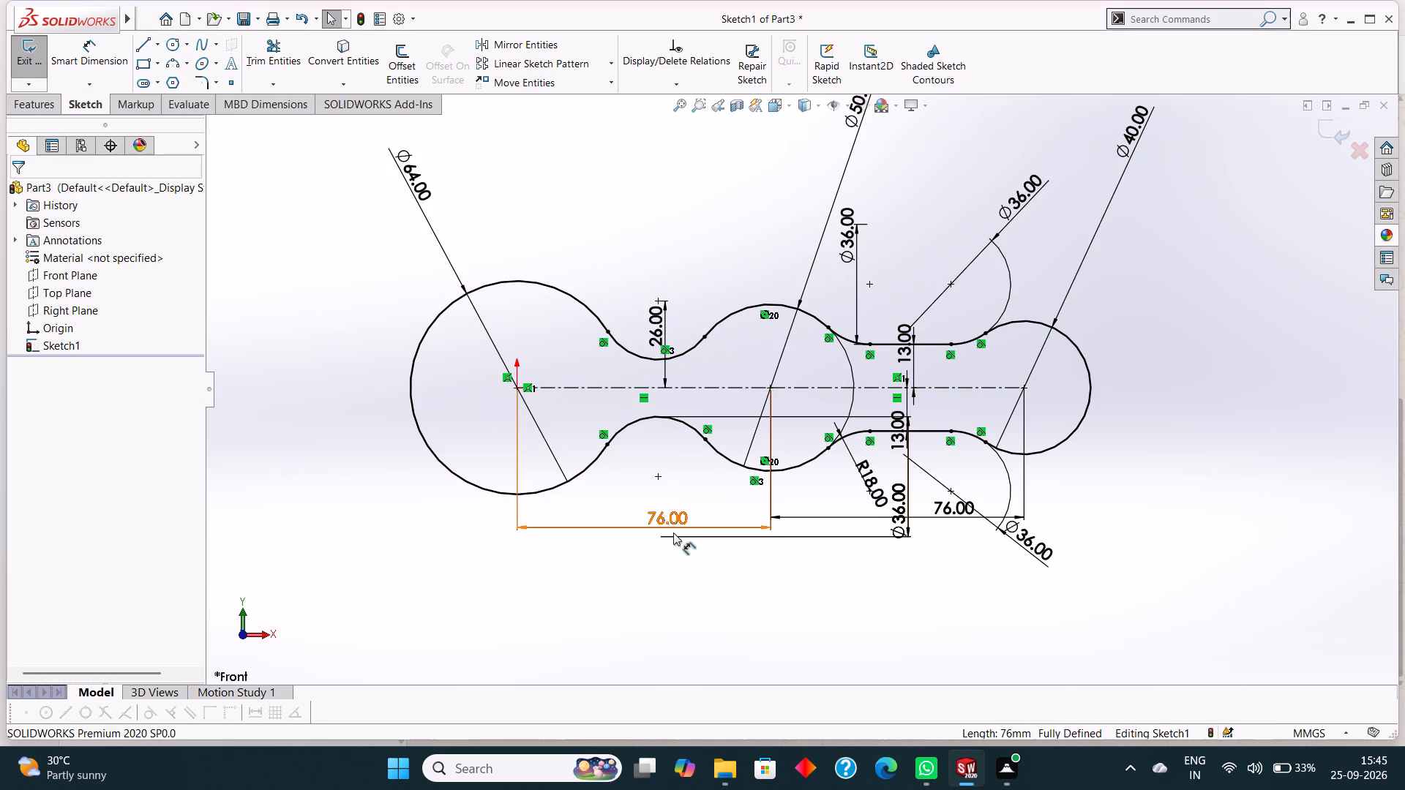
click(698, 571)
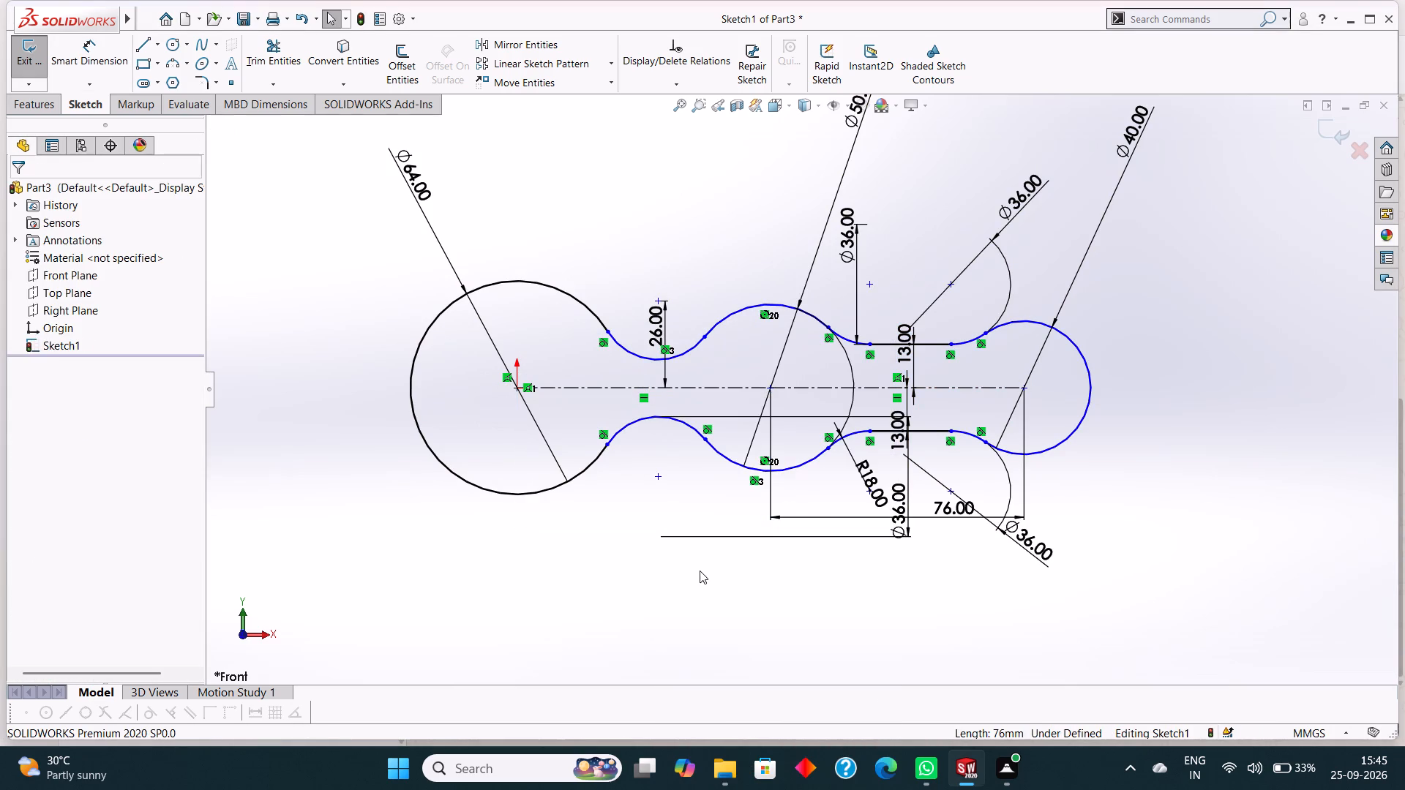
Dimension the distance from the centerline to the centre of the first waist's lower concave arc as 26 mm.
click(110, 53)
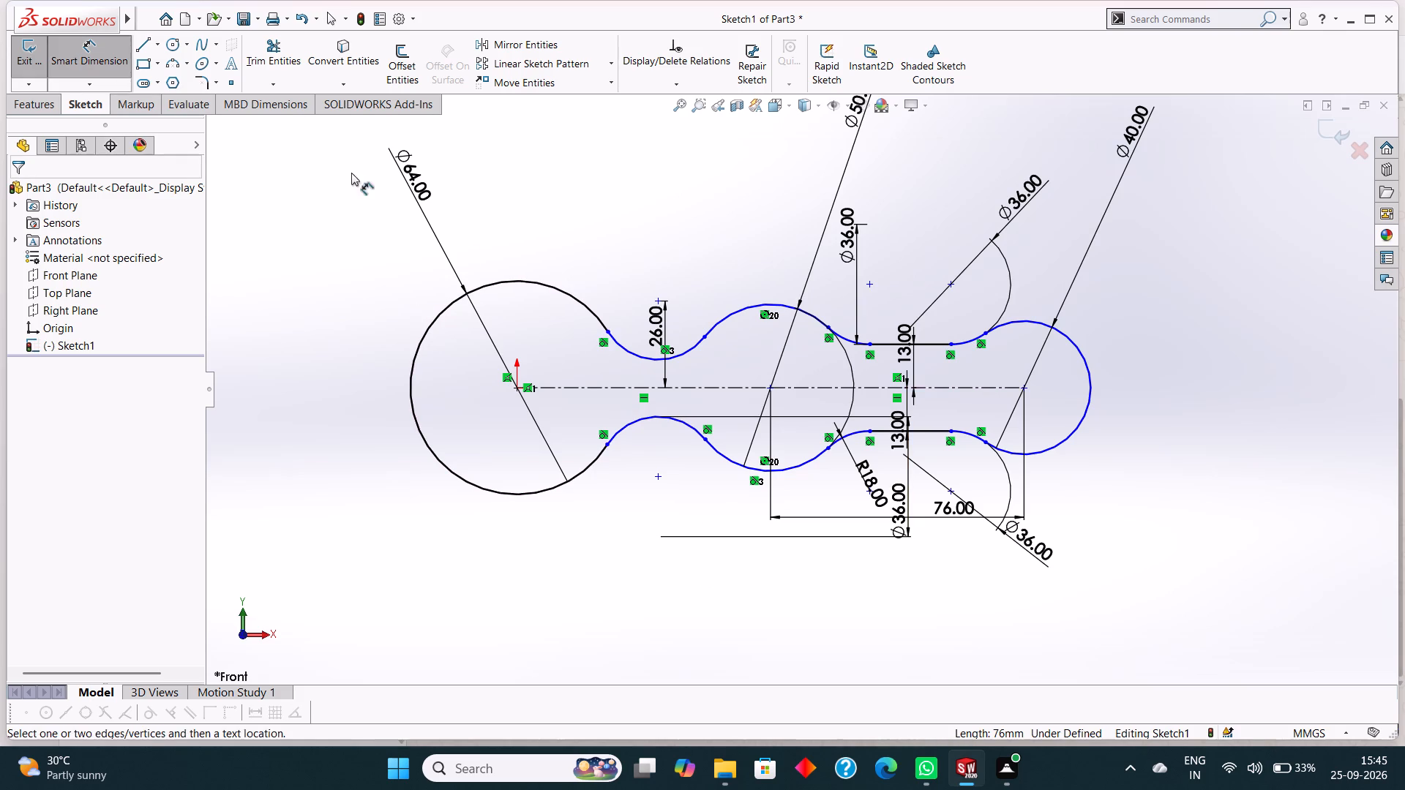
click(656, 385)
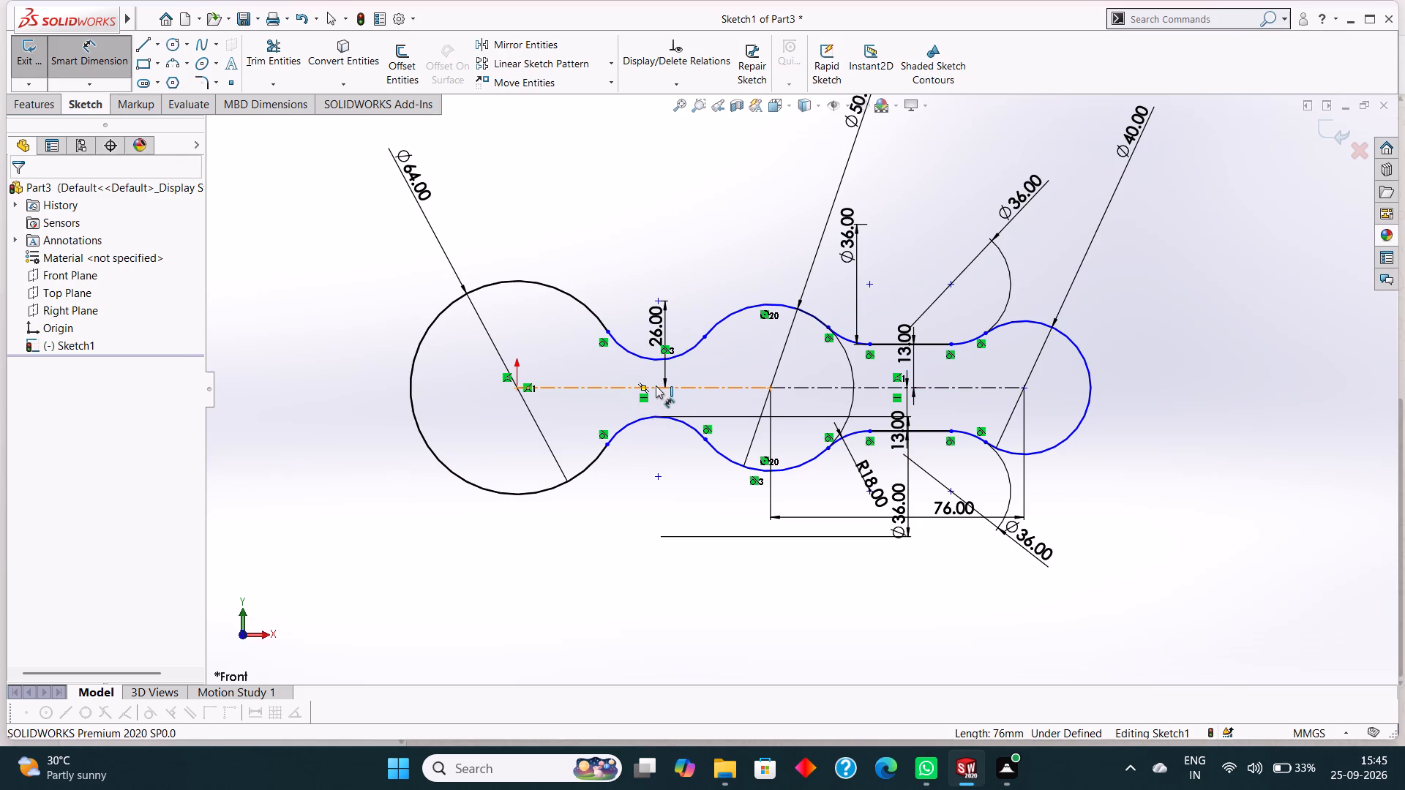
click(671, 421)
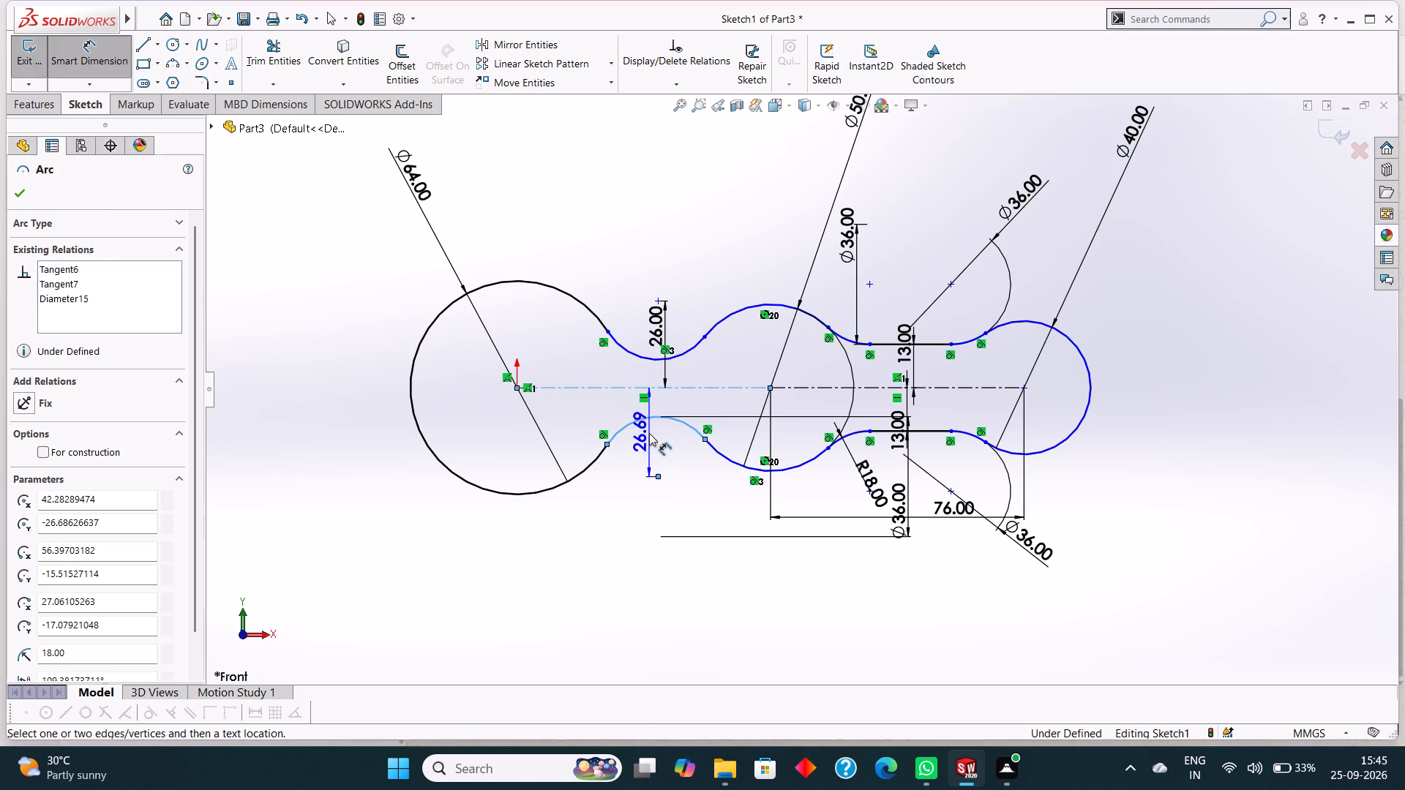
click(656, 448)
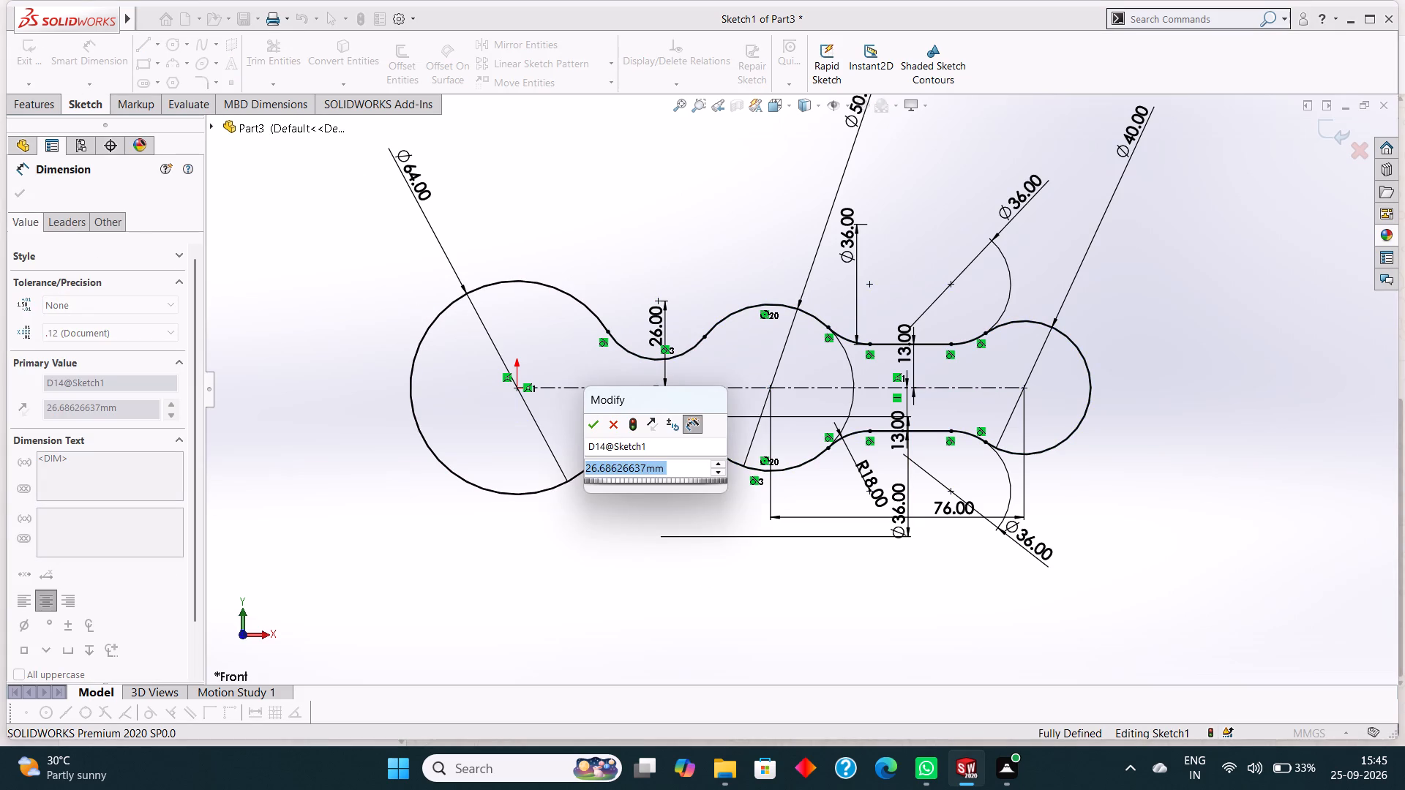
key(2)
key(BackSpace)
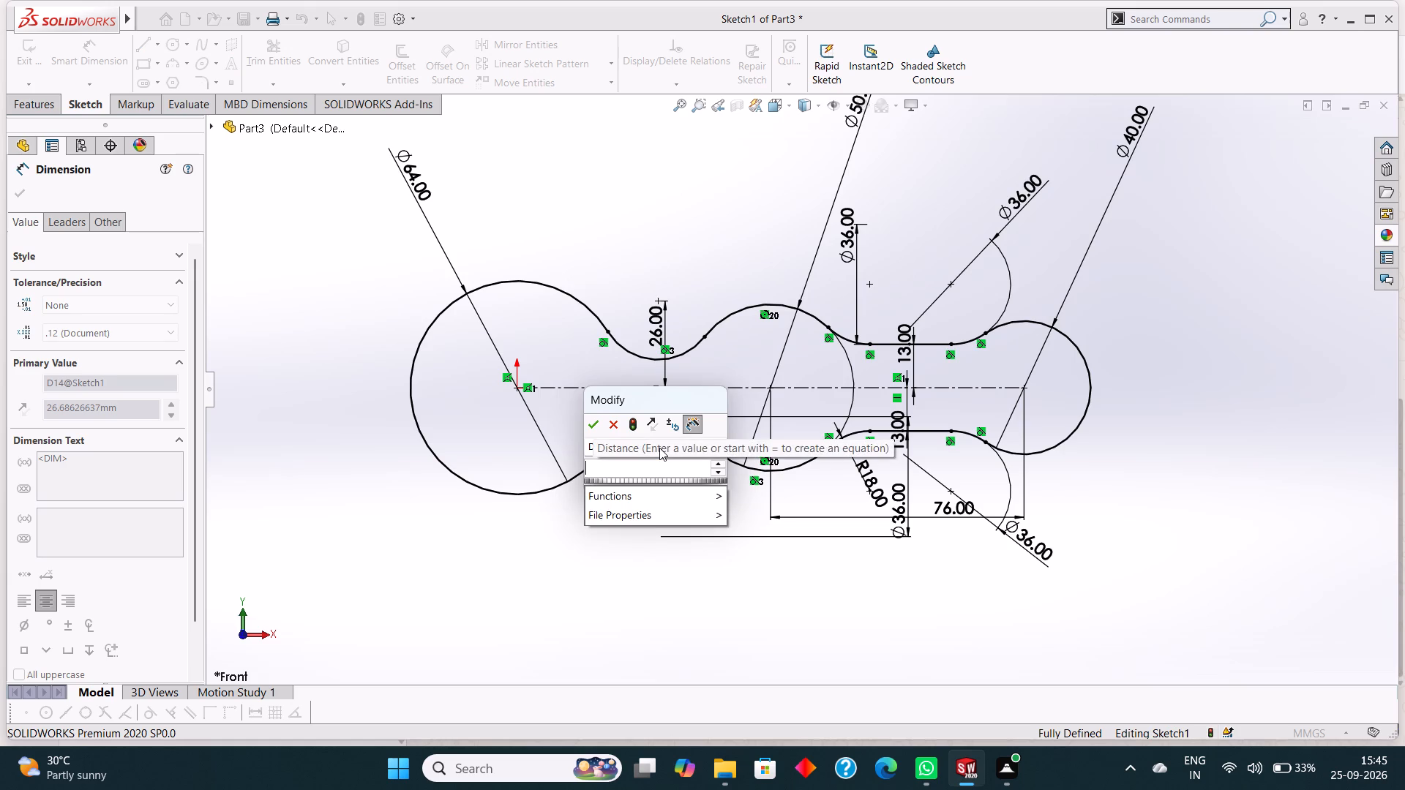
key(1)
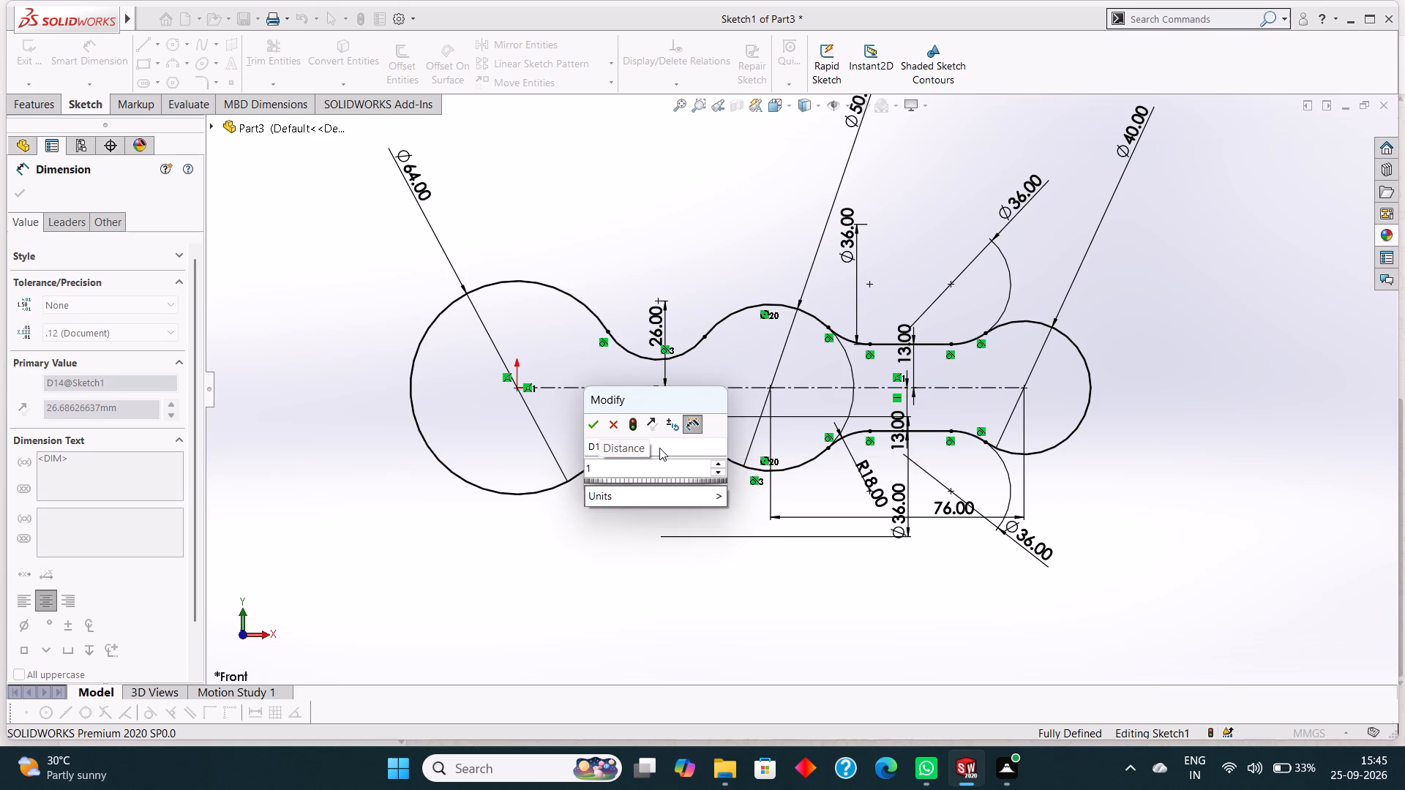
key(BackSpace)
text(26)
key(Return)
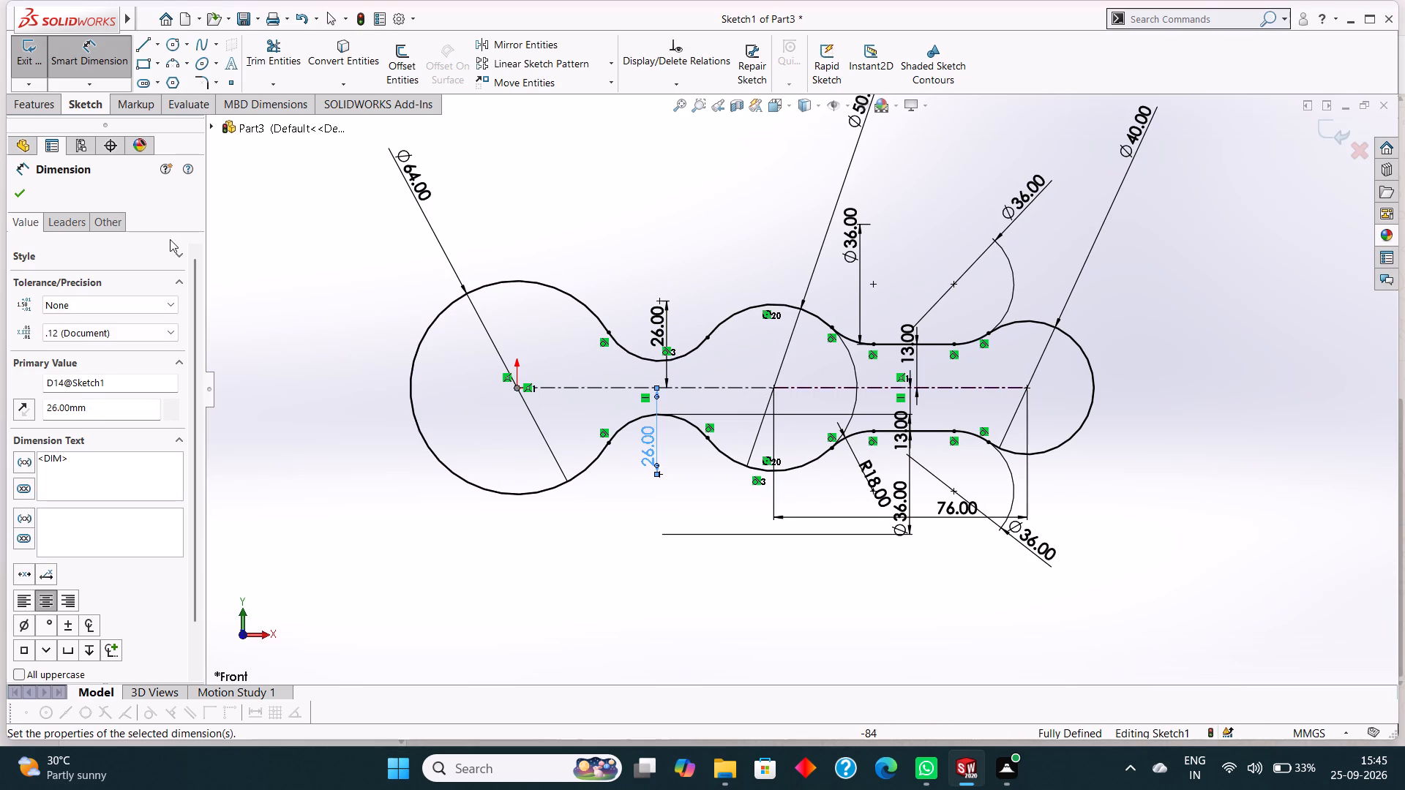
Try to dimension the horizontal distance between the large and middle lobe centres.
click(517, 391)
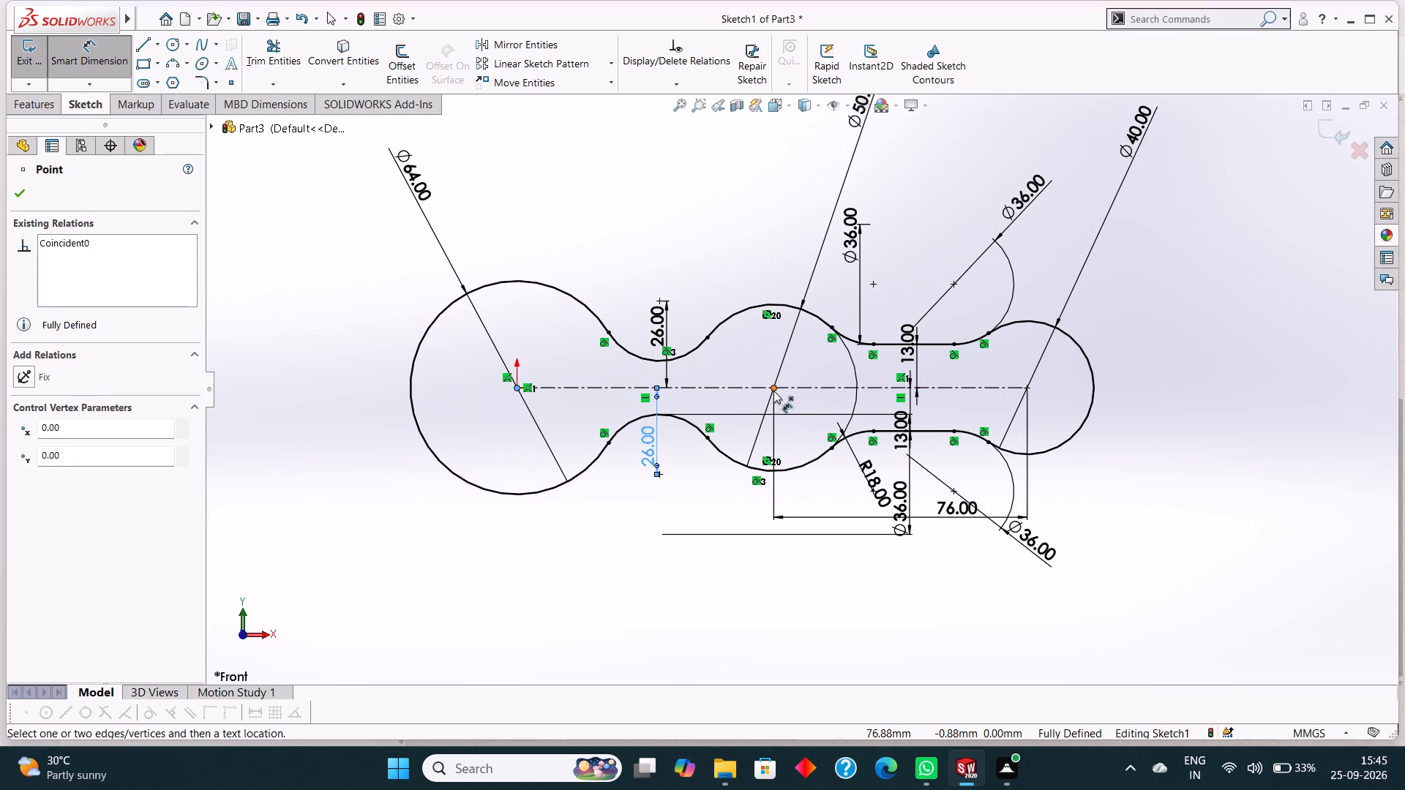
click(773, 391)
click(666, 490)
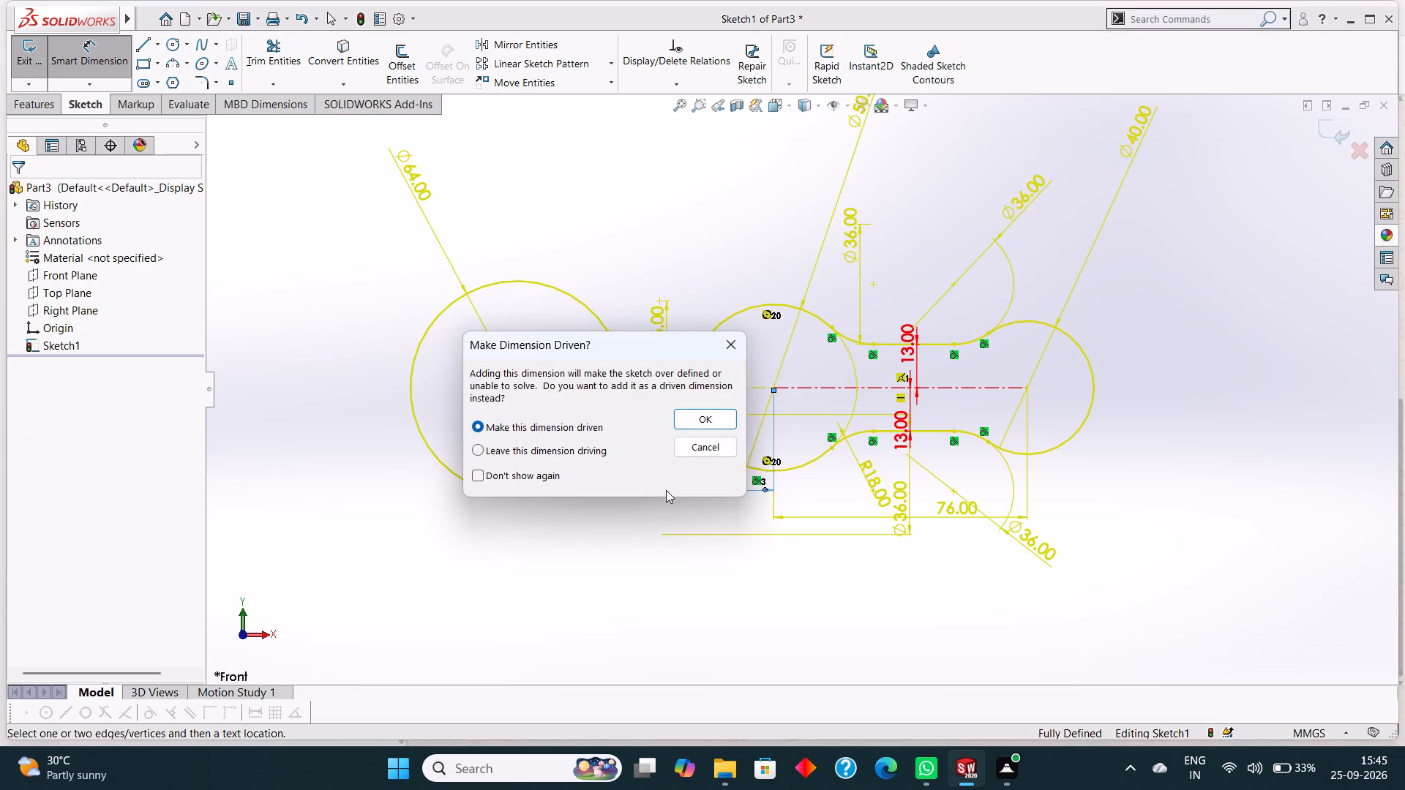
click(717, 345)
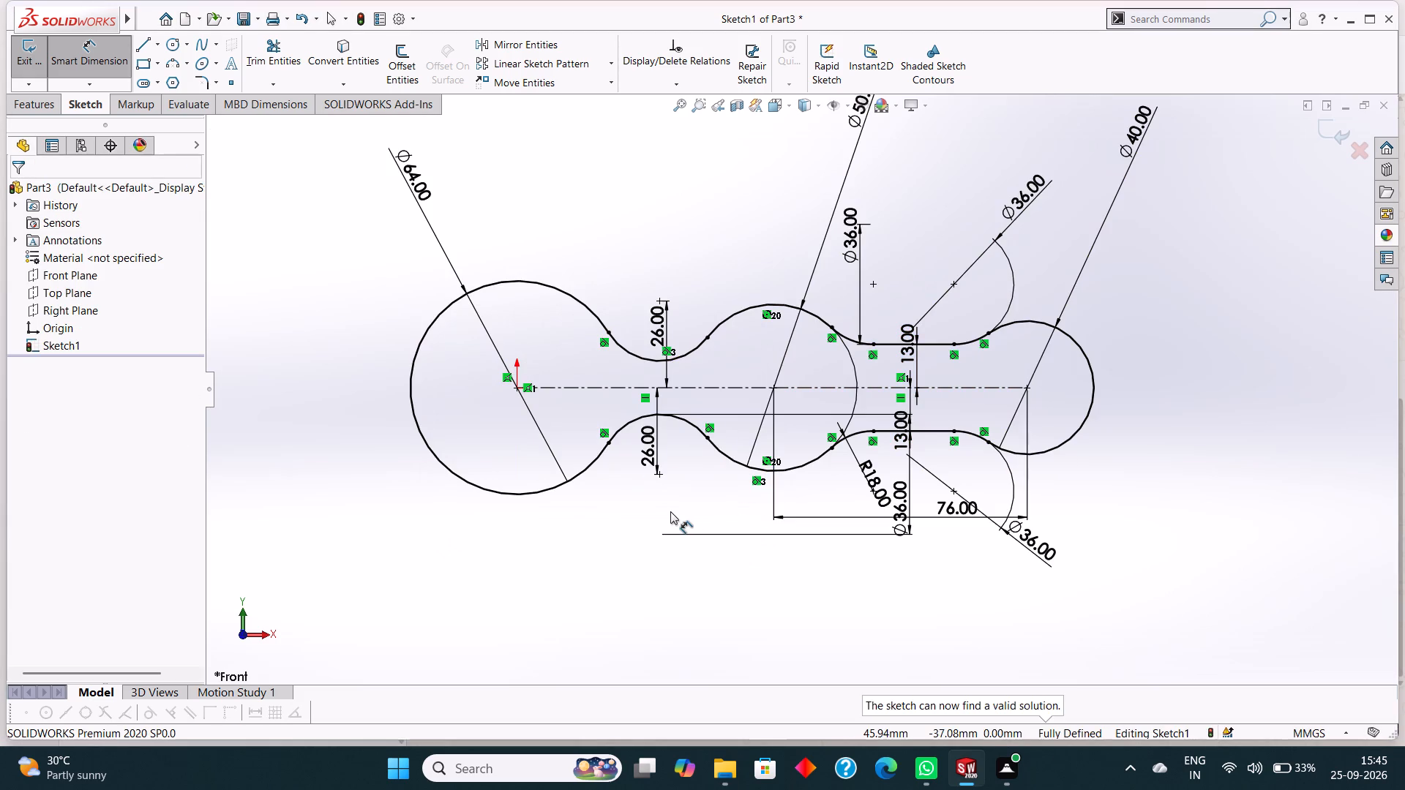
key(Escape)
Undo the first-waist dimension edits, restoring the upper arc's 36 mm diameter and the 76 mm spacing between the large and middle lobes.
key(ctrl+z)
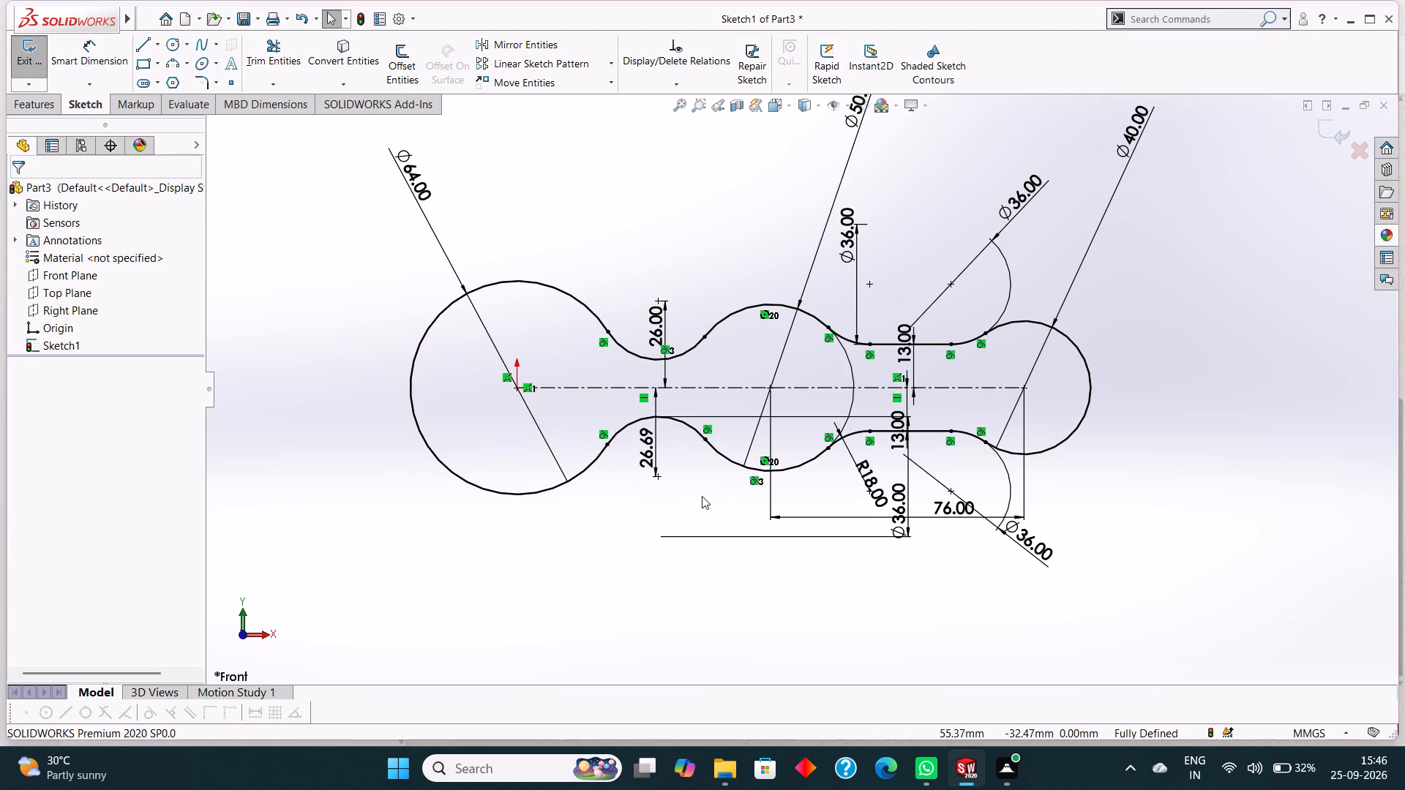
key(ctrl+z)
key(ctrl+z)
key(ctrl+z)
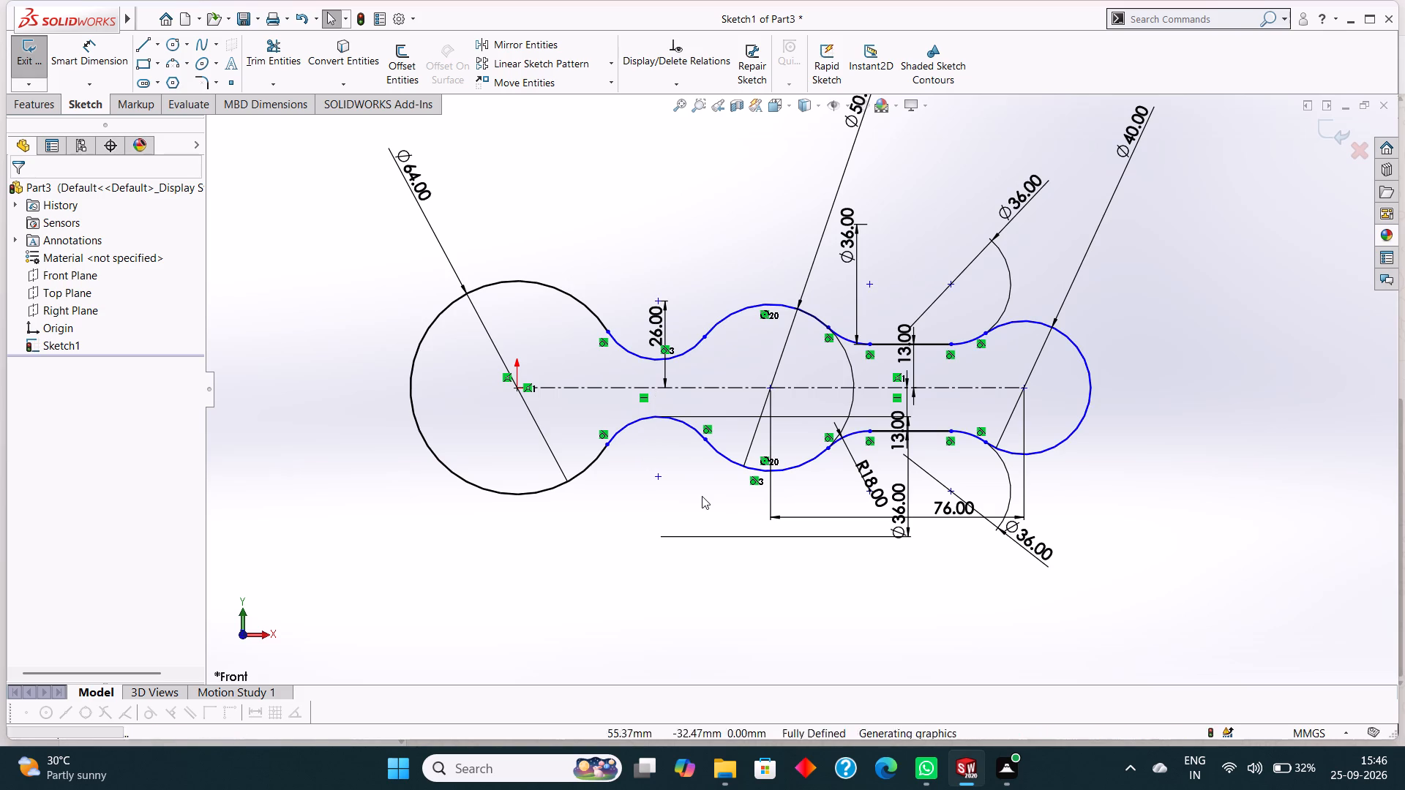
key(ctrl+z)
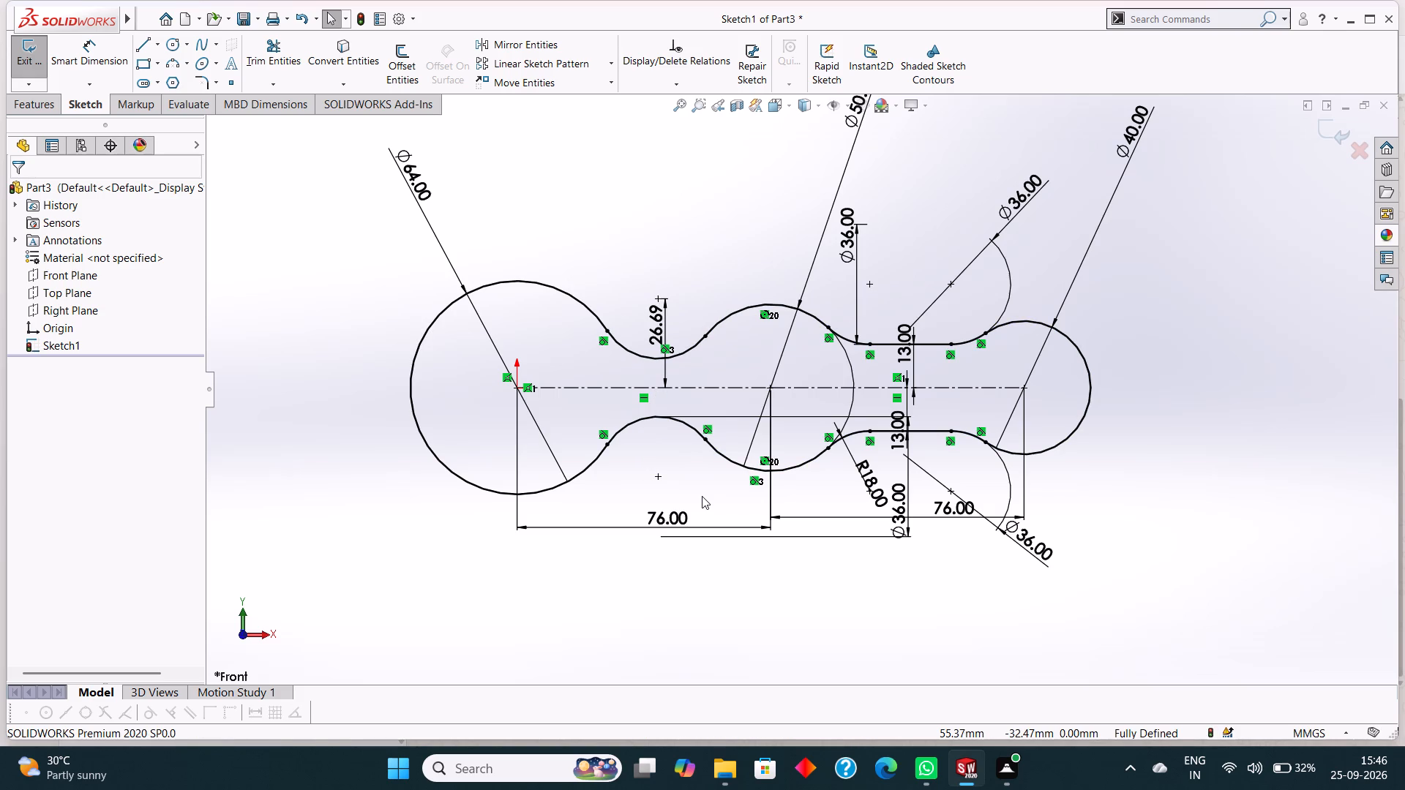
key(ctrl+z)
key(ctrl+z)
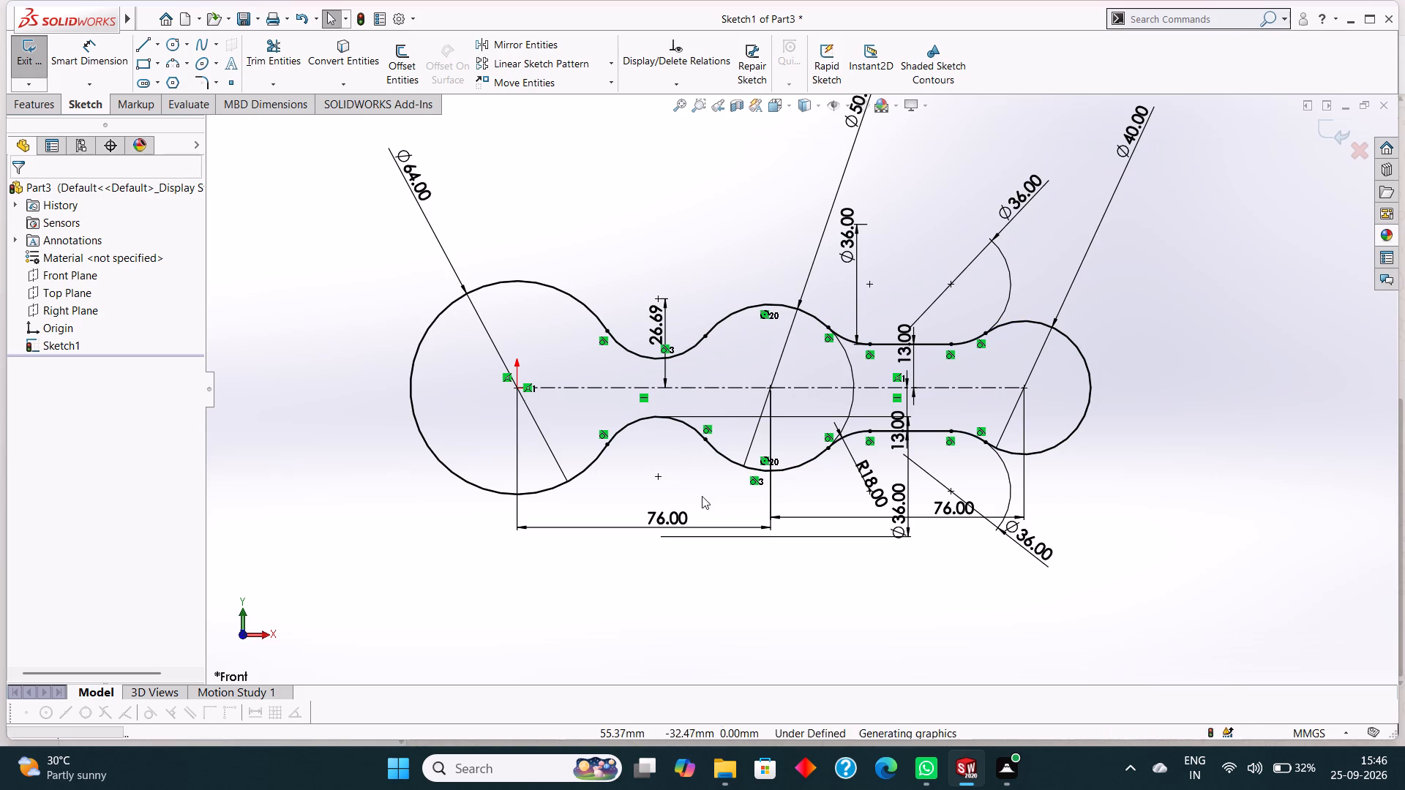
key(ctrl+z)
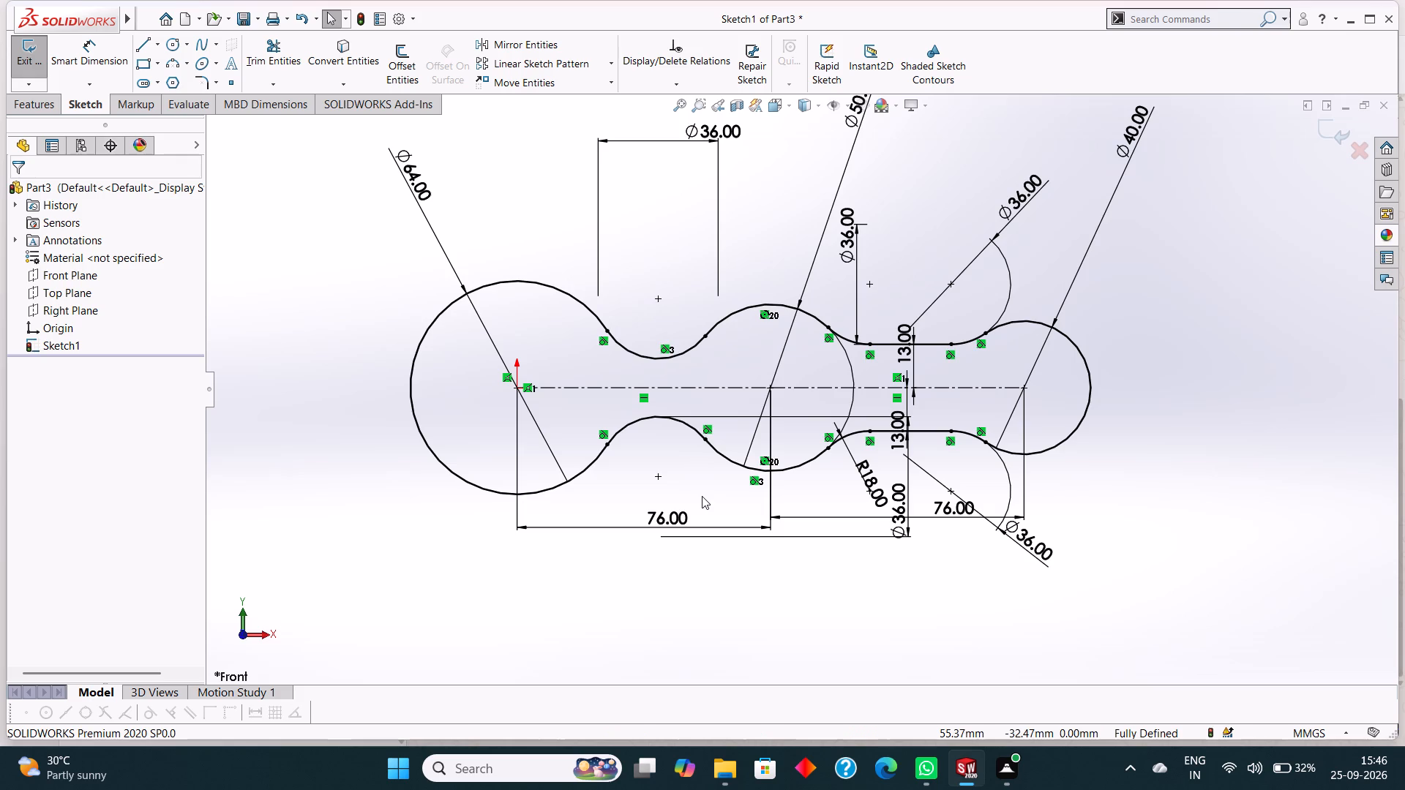
Extrude the three-lobed base profile as a blind boss 6 mm thick.
click(23, 102)
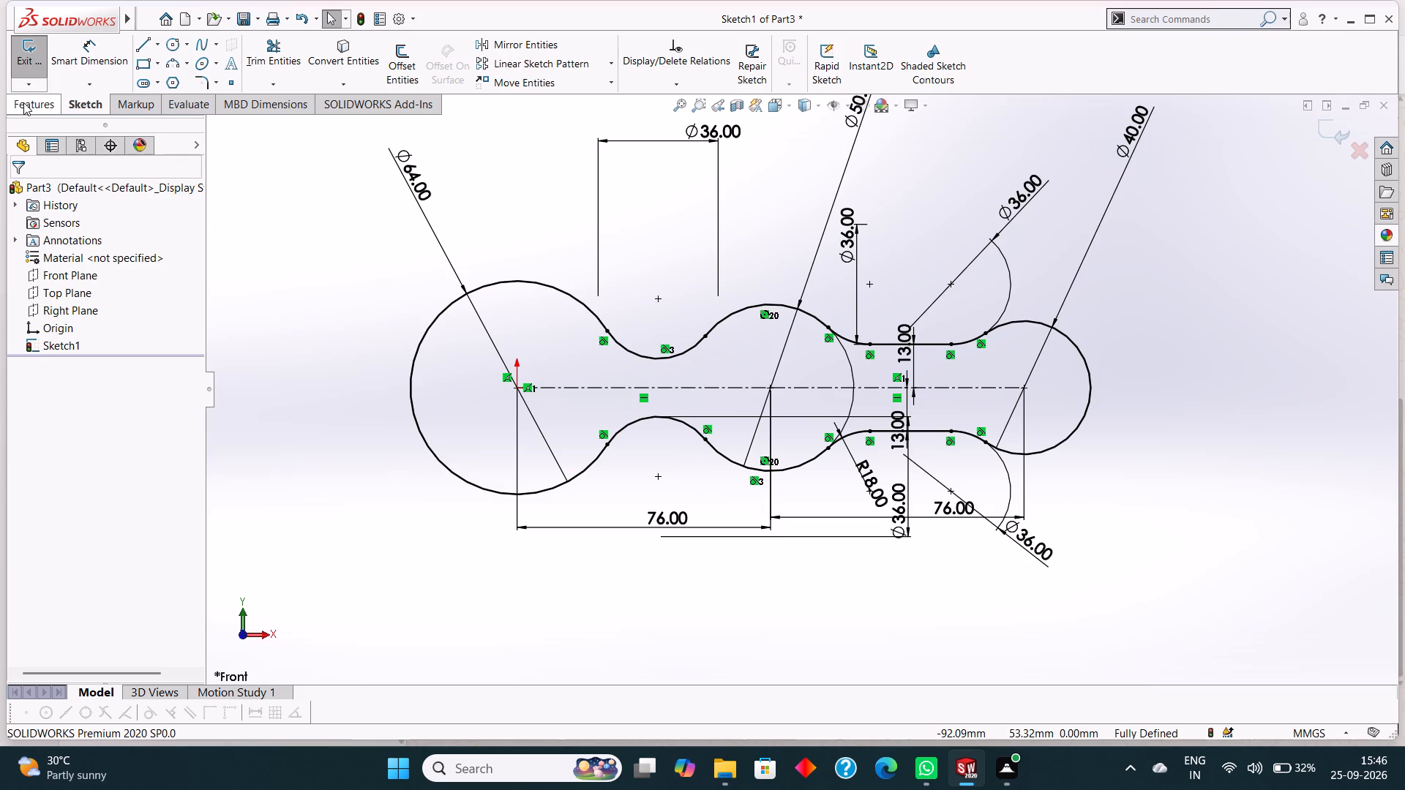
click(29, 72)
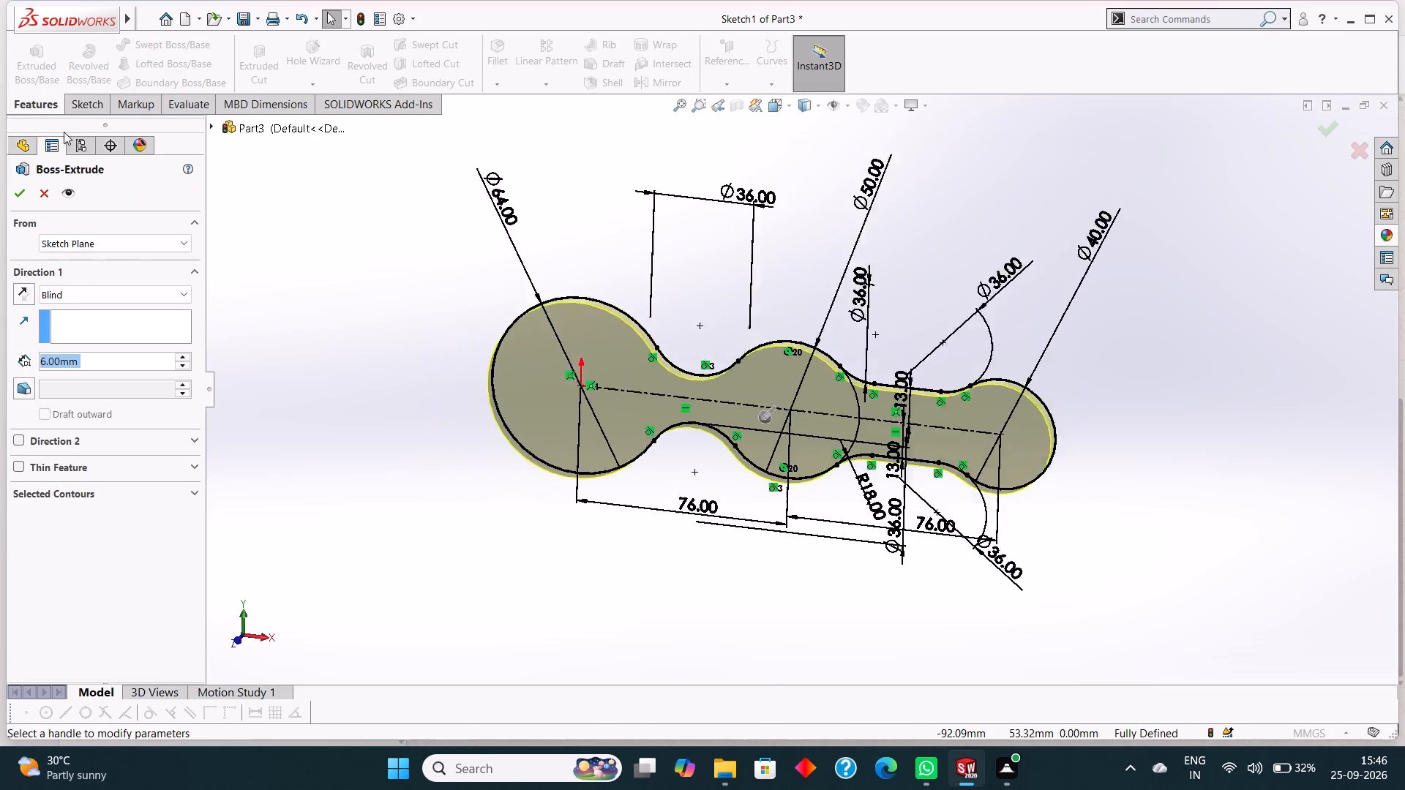
click(14, 192)
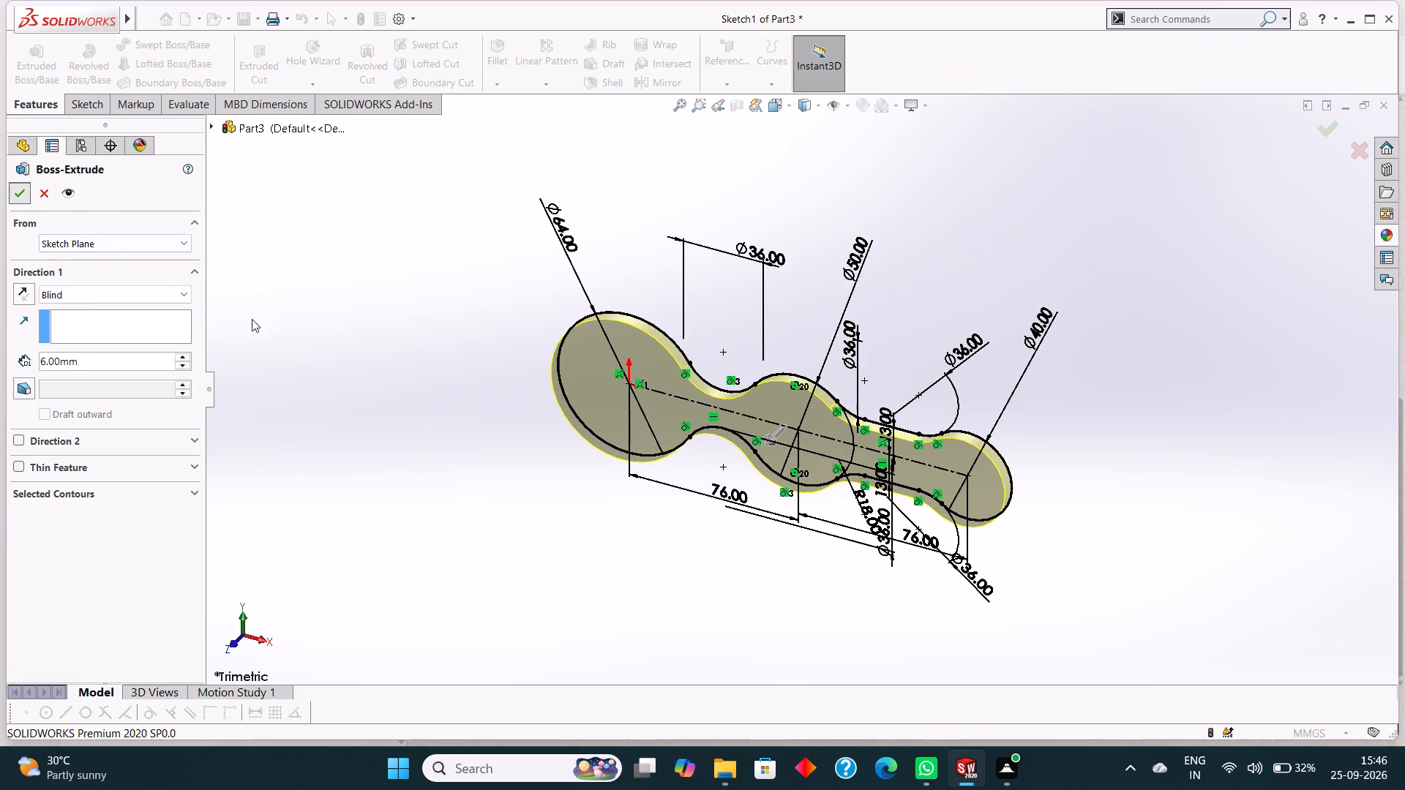
Start a sketch on the plate's front face and draw a hexagon centred on the large lobe, inscribed circle about 25 mm in diameter.
click(595, 365)
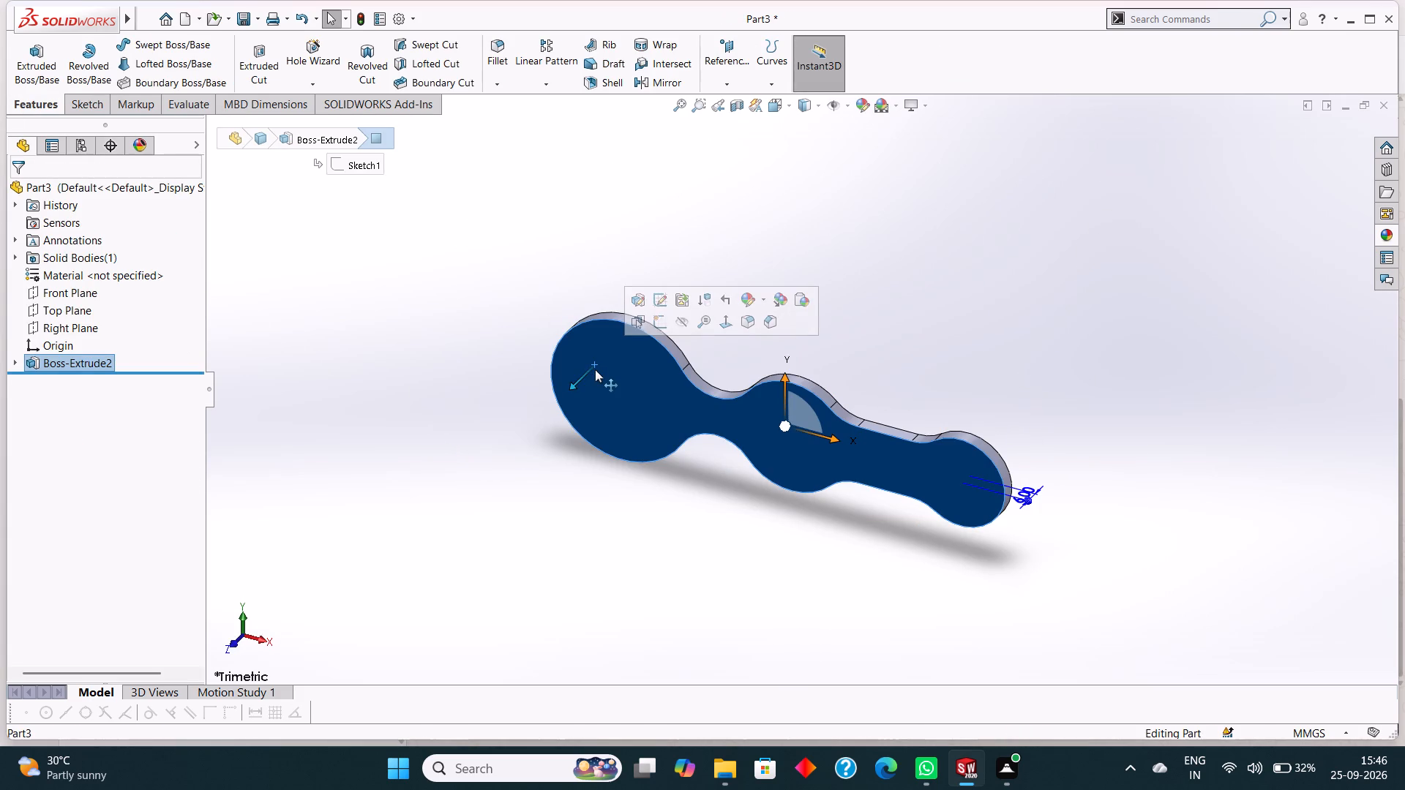
key(ctrl+8)
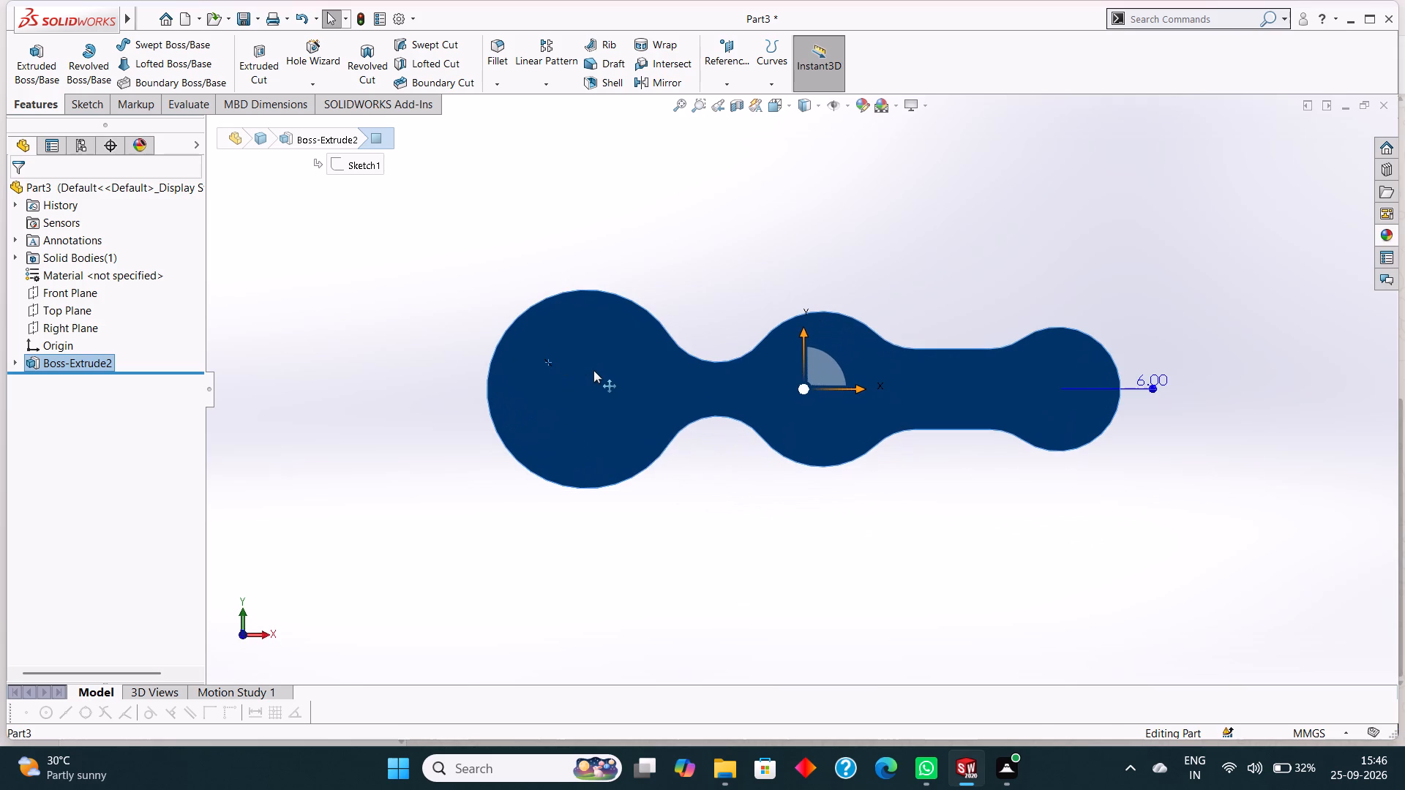
right_click(591, 370)
click(630, 351)
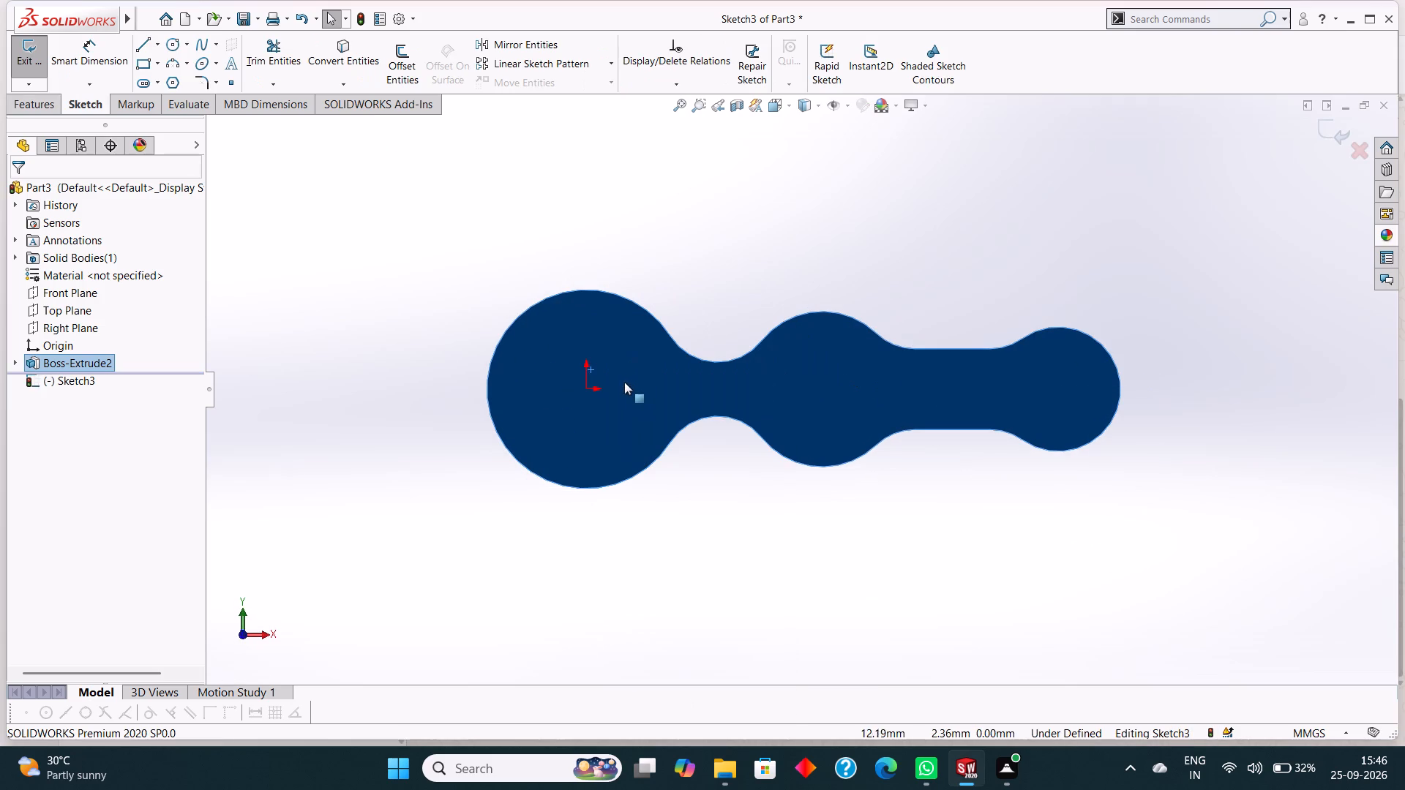
key(Escape)
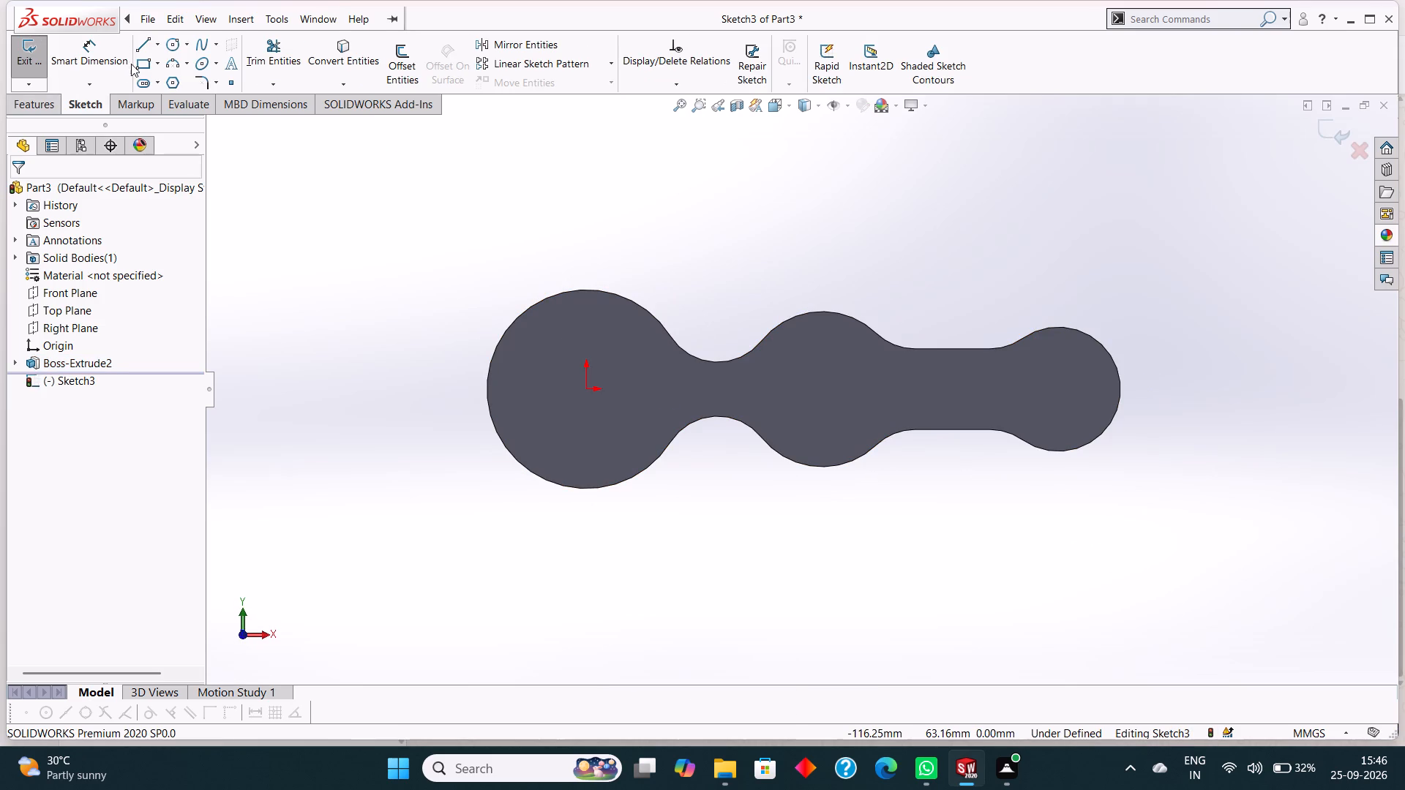
click(173, 81)
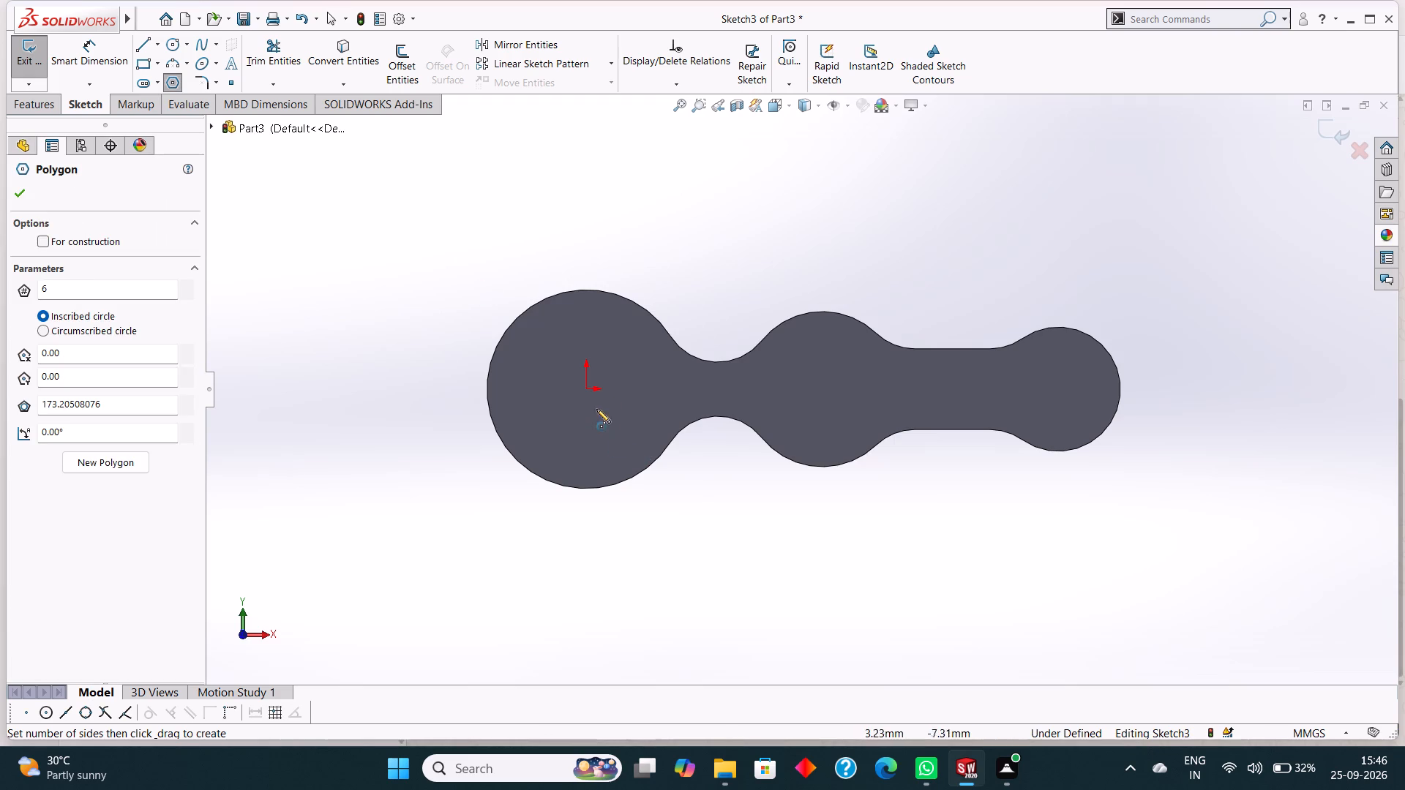
click(588, 386)
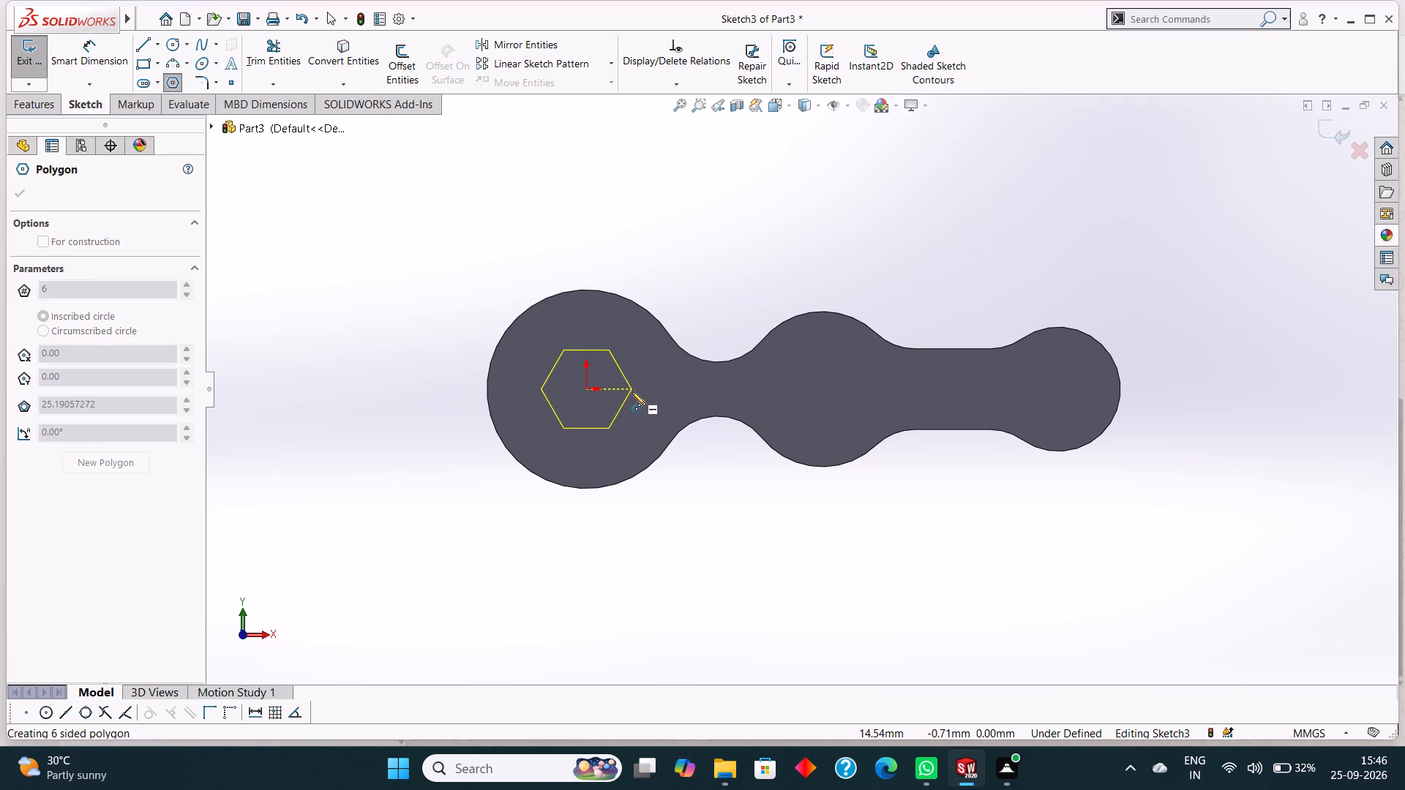
click(632, 391)
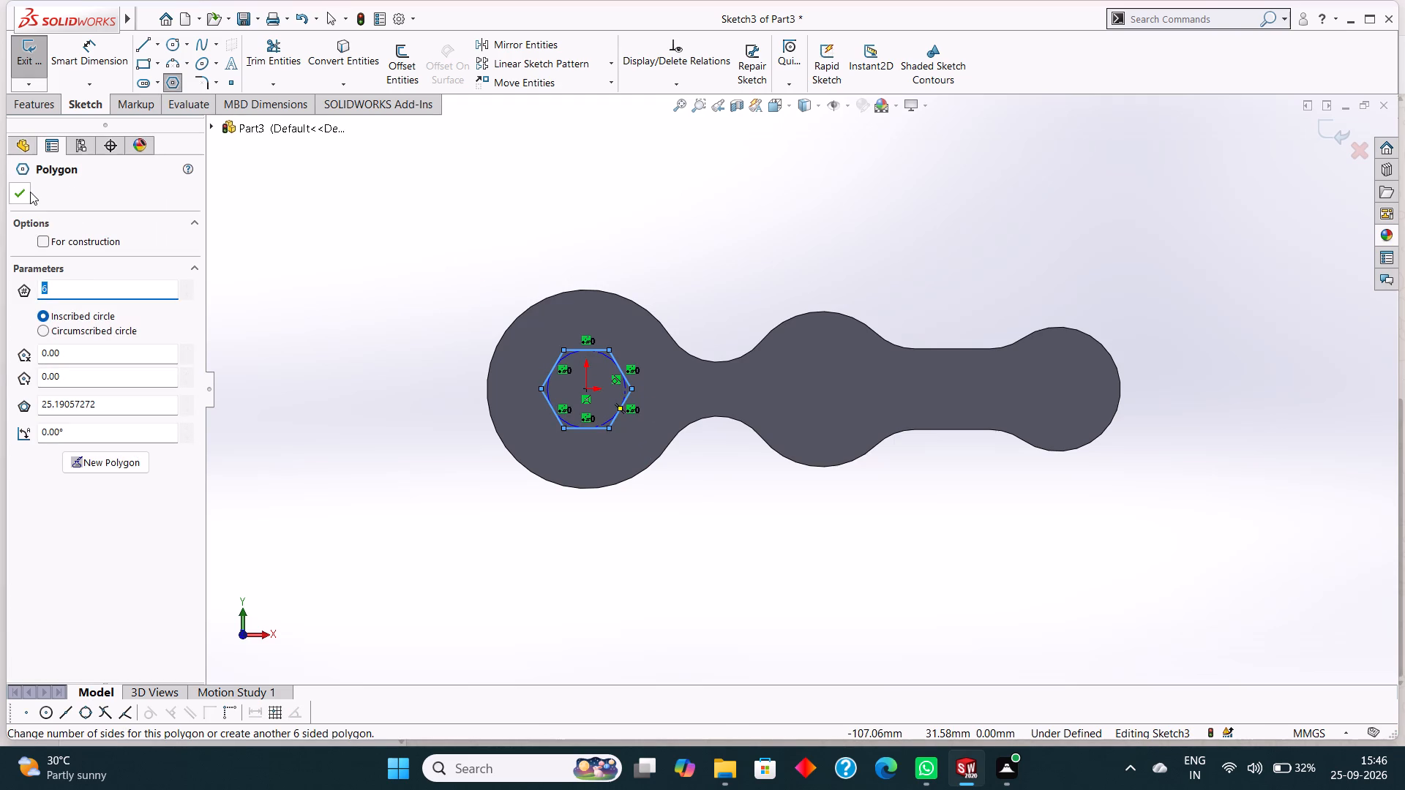
click(30, 192)
Dimension the inscribed circle of the large lobe's hexagon at 32 mm diameter.
click(104, 57)
scroll(514, 353, down, 2)
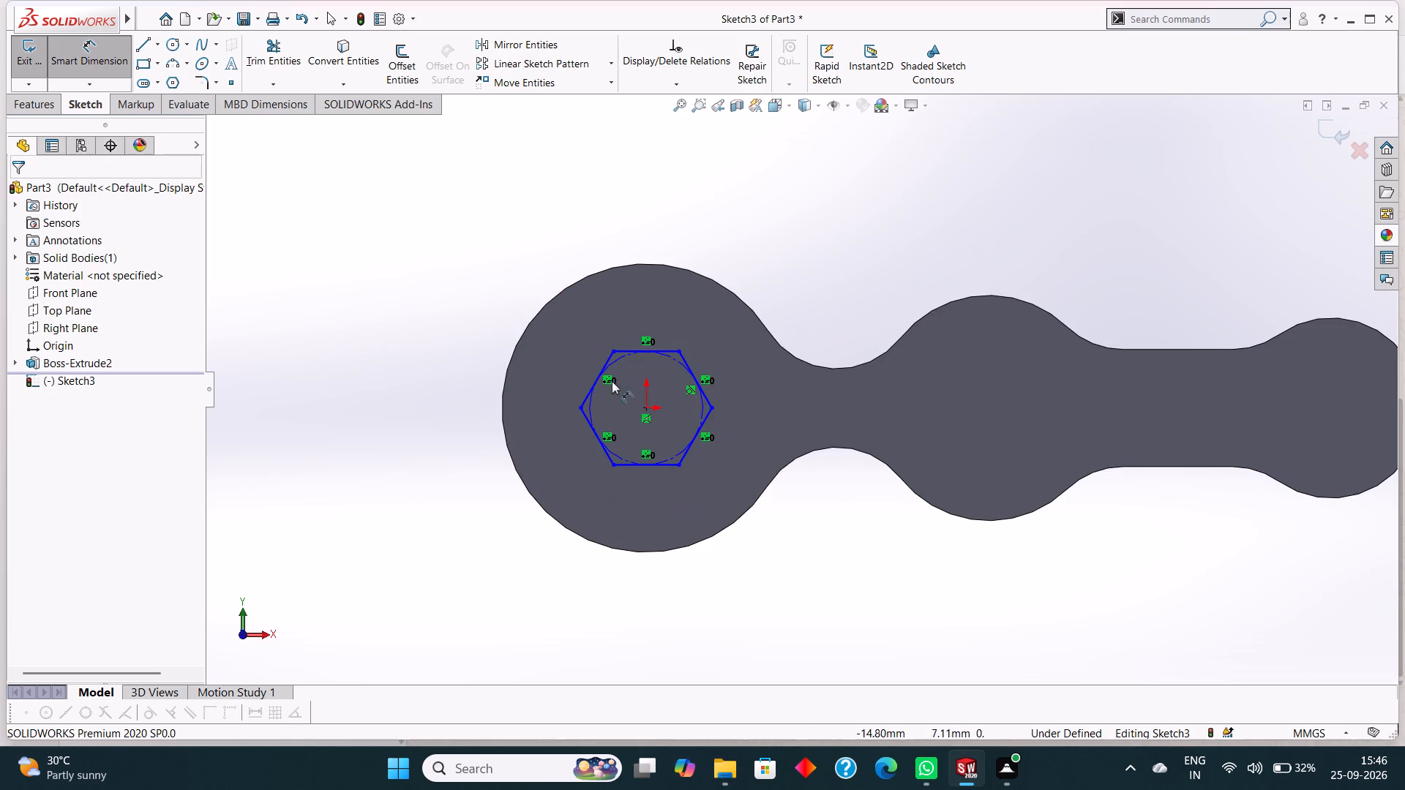
click(617, 359)
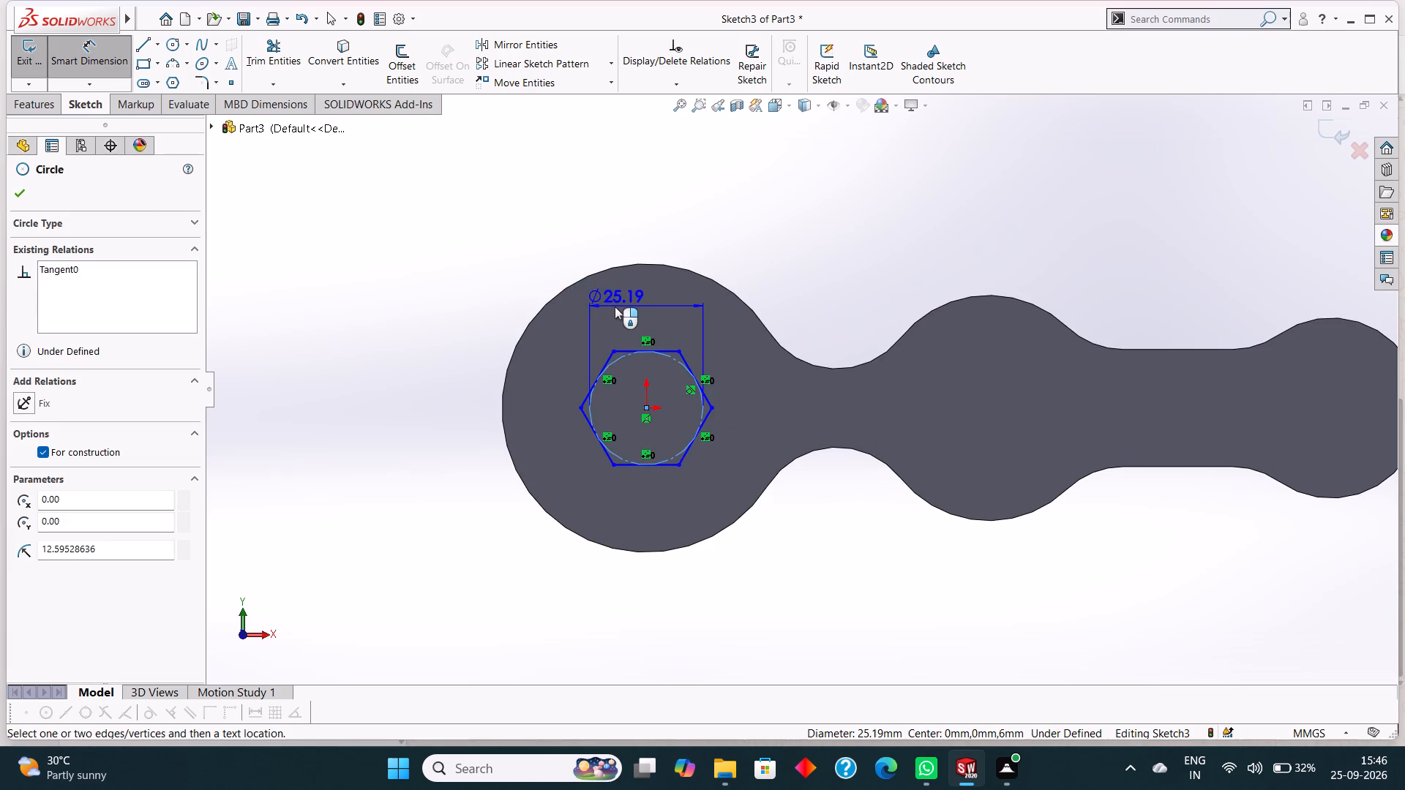
click(615, 306)
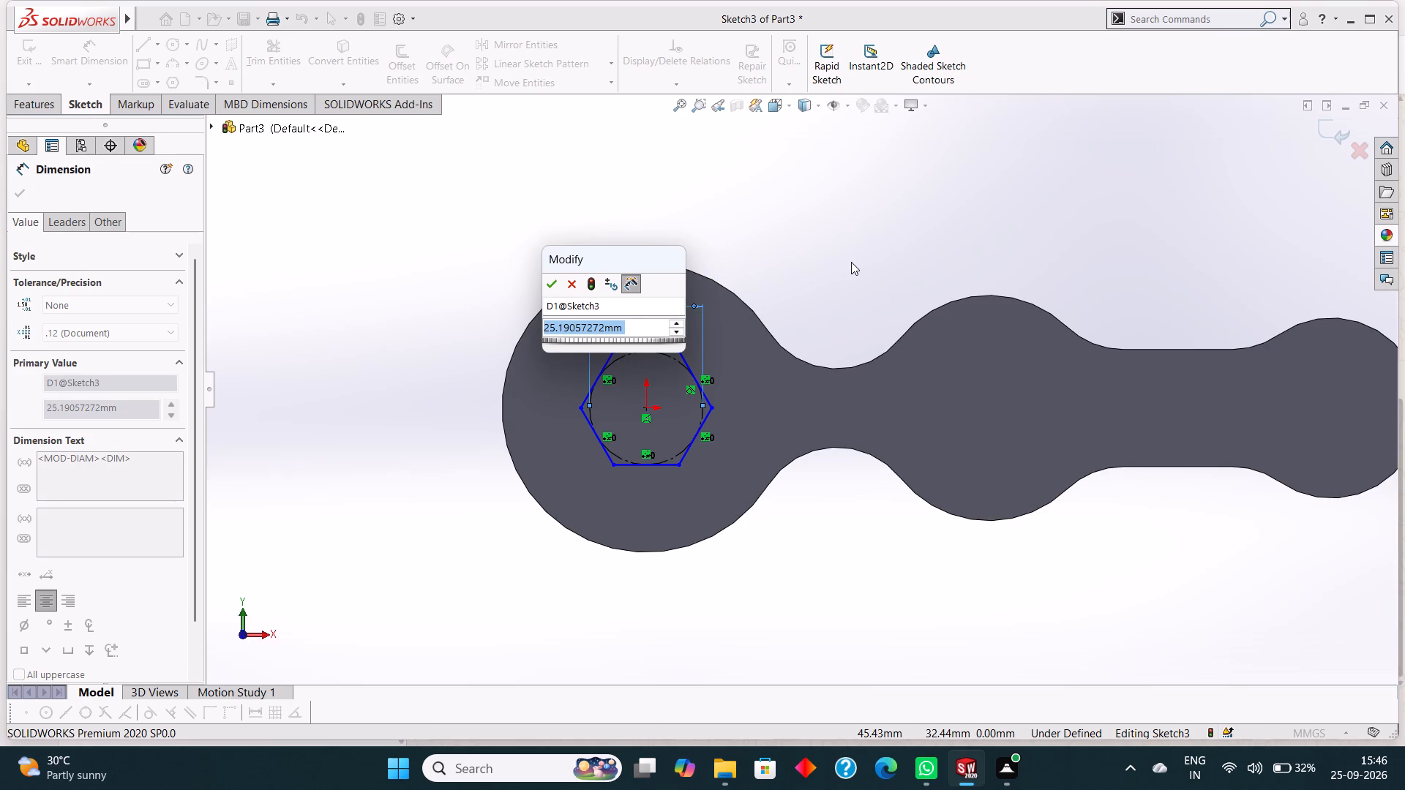
text(32)
key(Return)
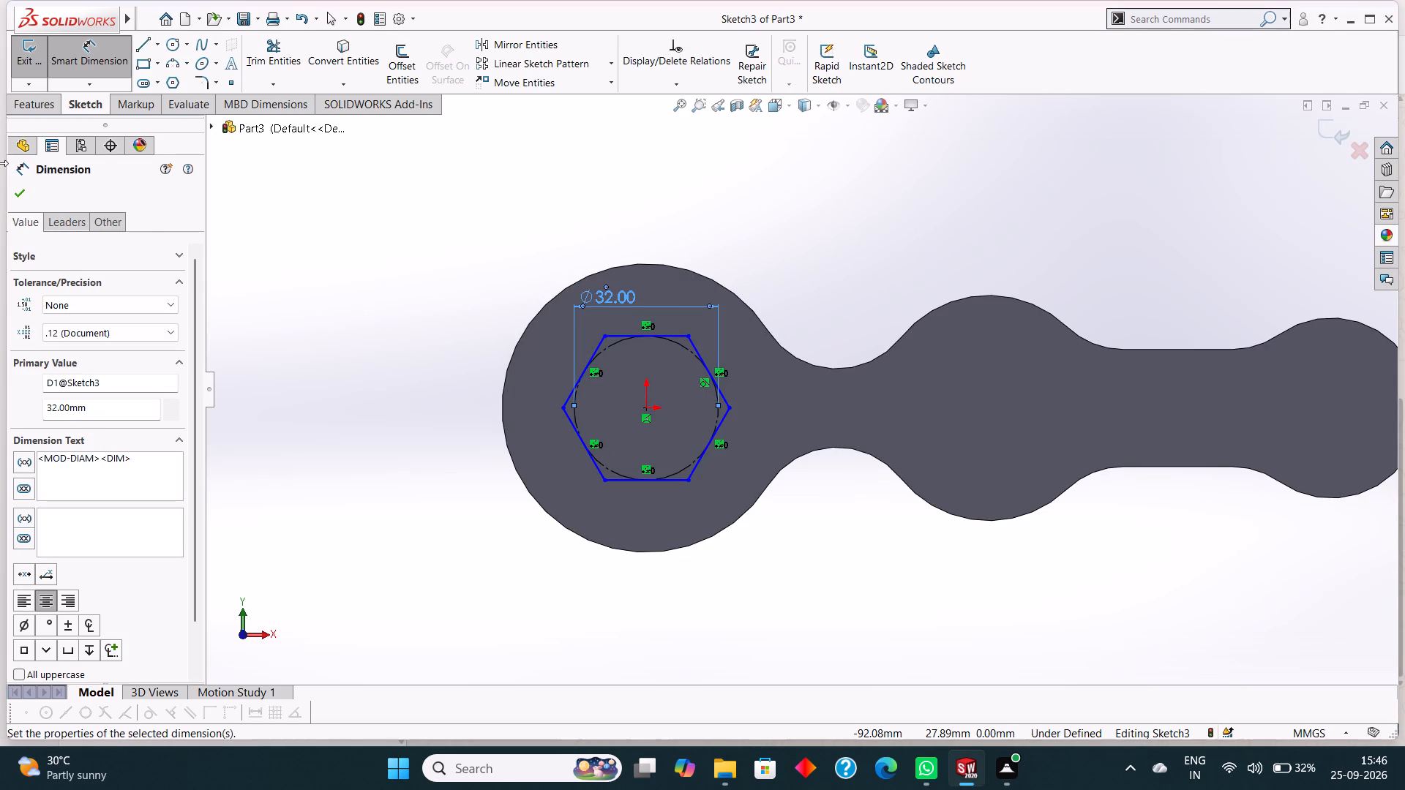
click(17, 195)
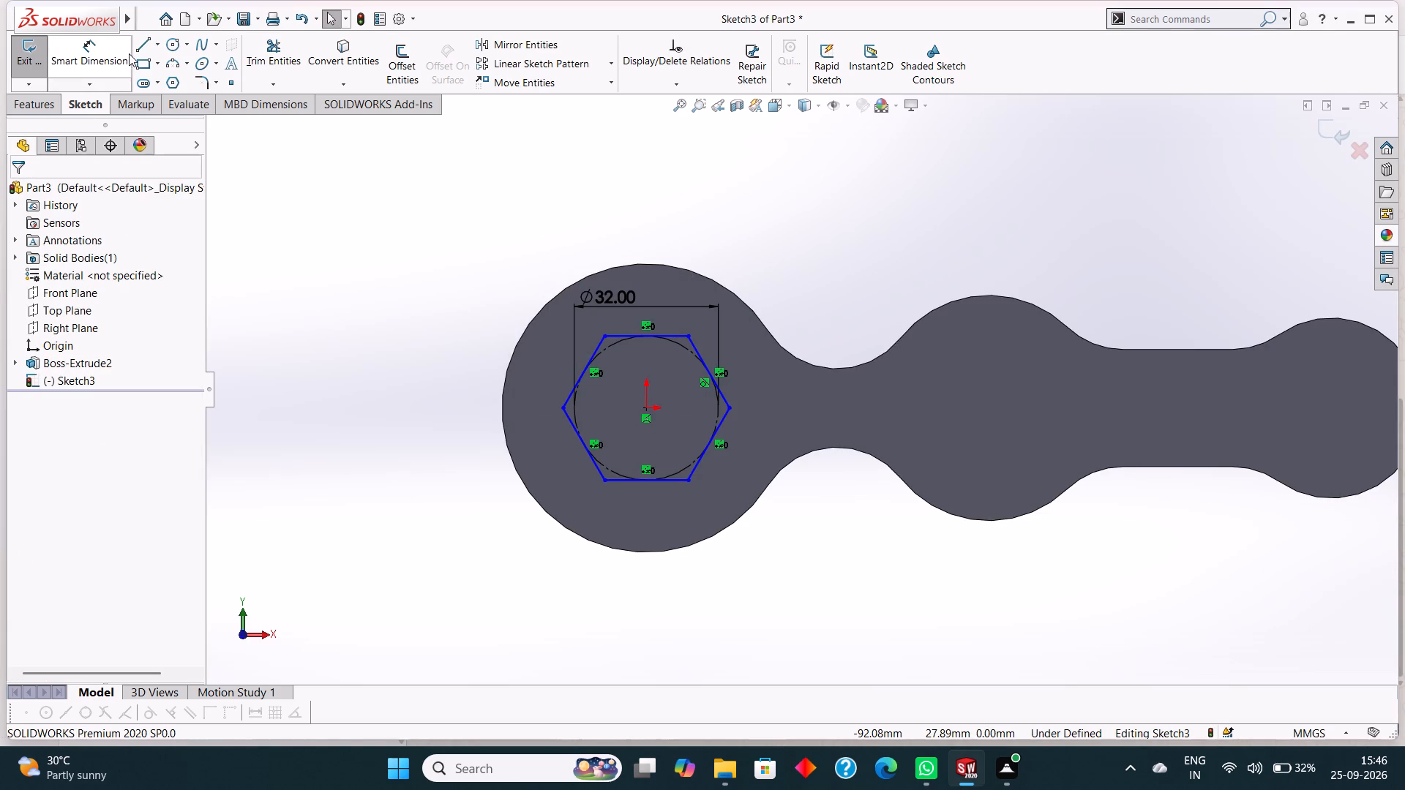
Draw a horizontal centerline 76 mm long from the large lobe's centre to the middle lobe's centre.
click(155, 48)
click(171, 81)
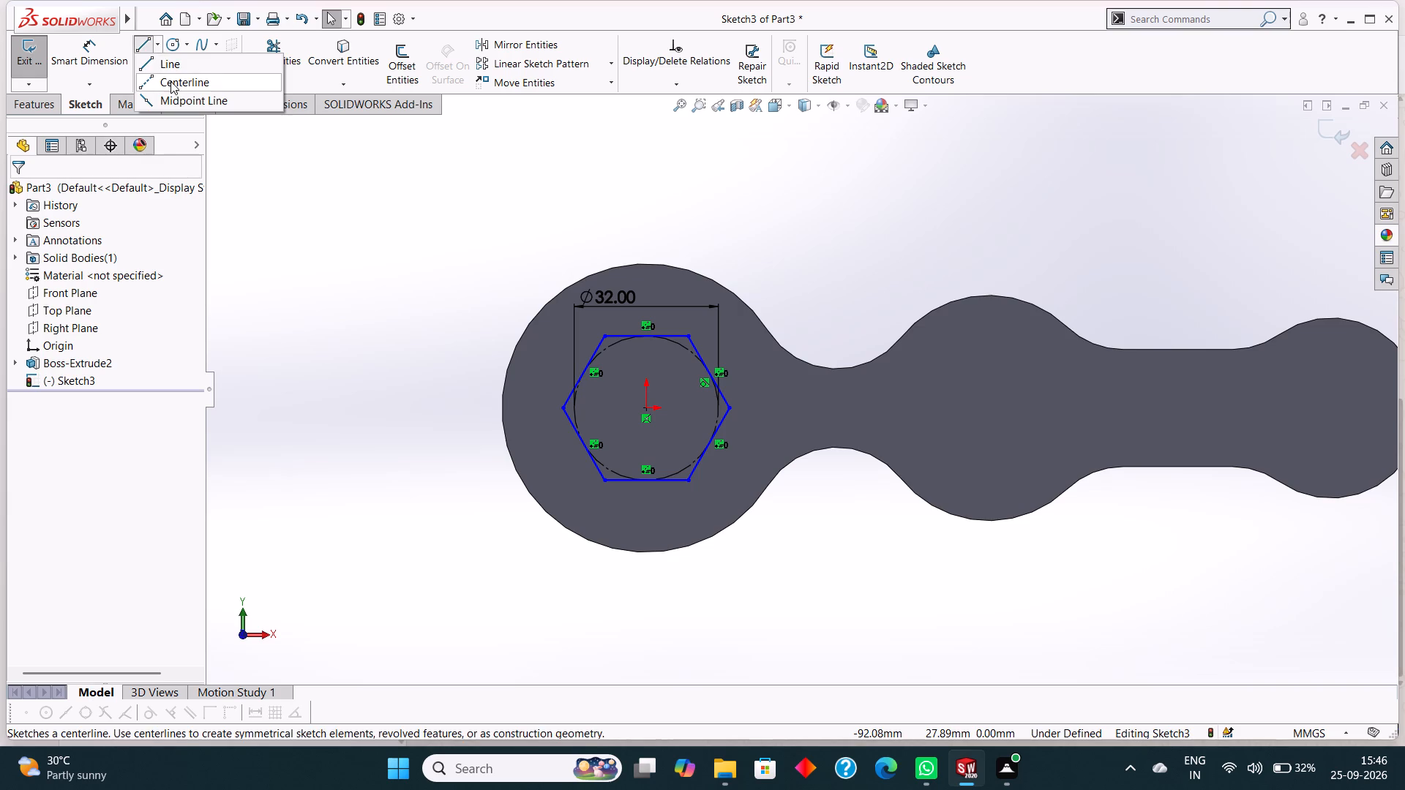
click(646, 406)
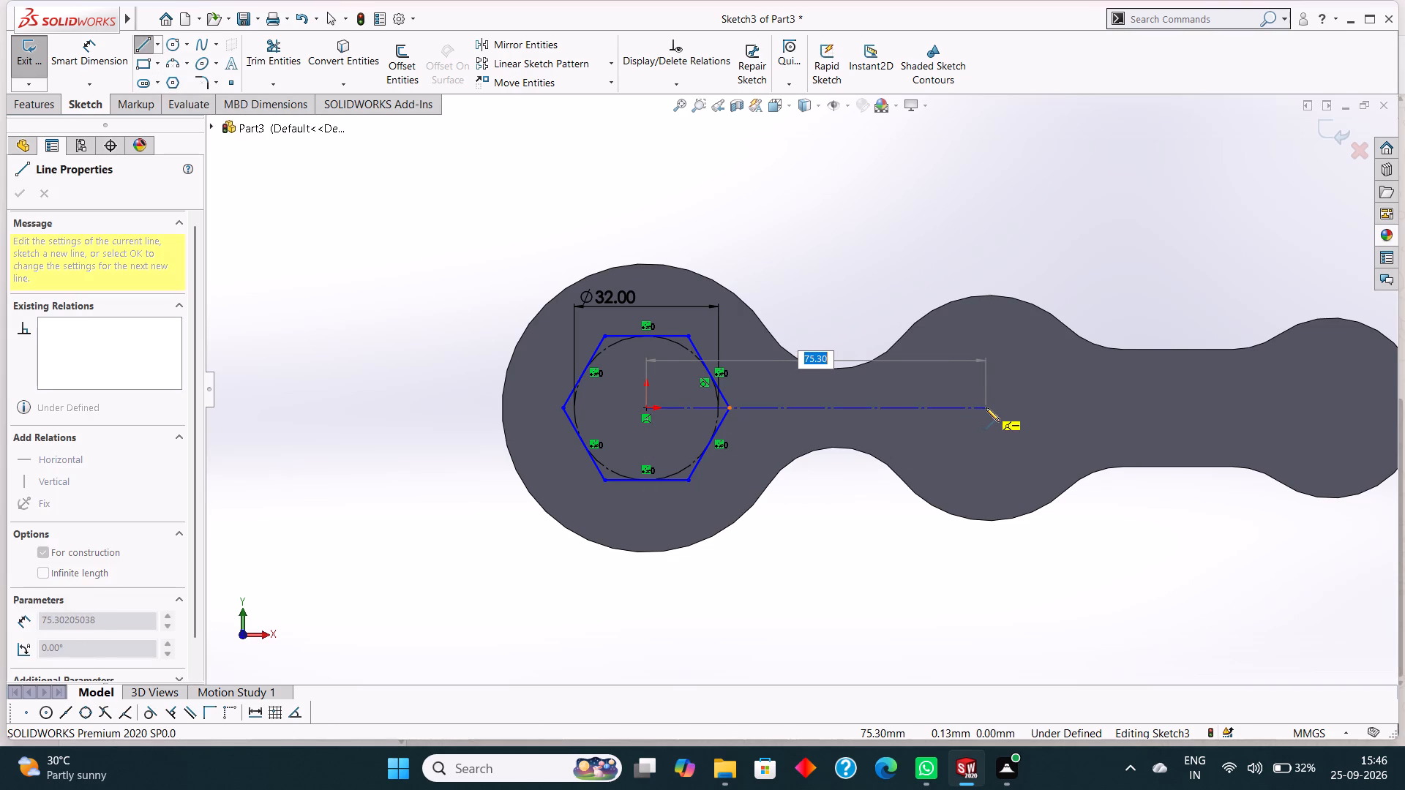
text(76)
key(Return)
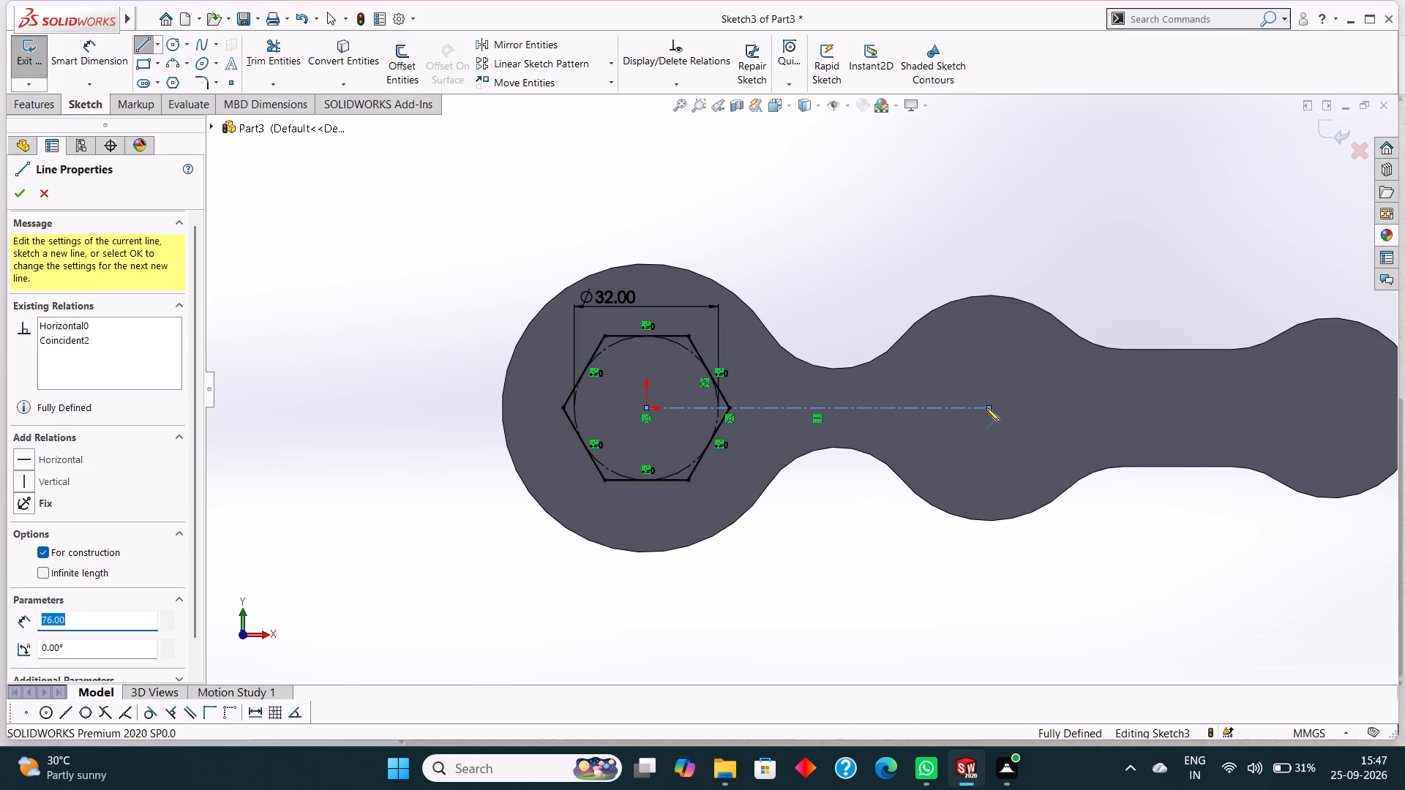
right_click(965, 186)
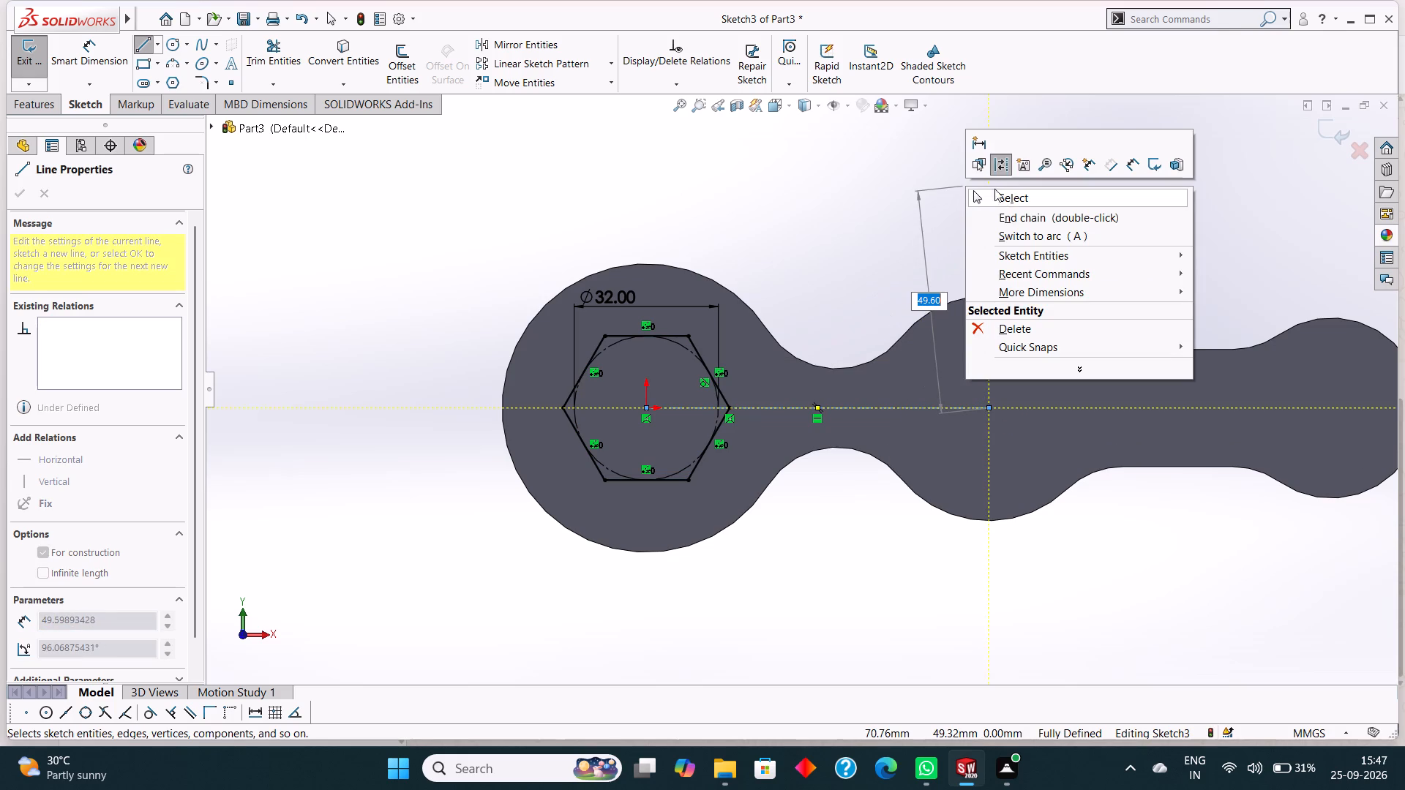
click(1005, 194)
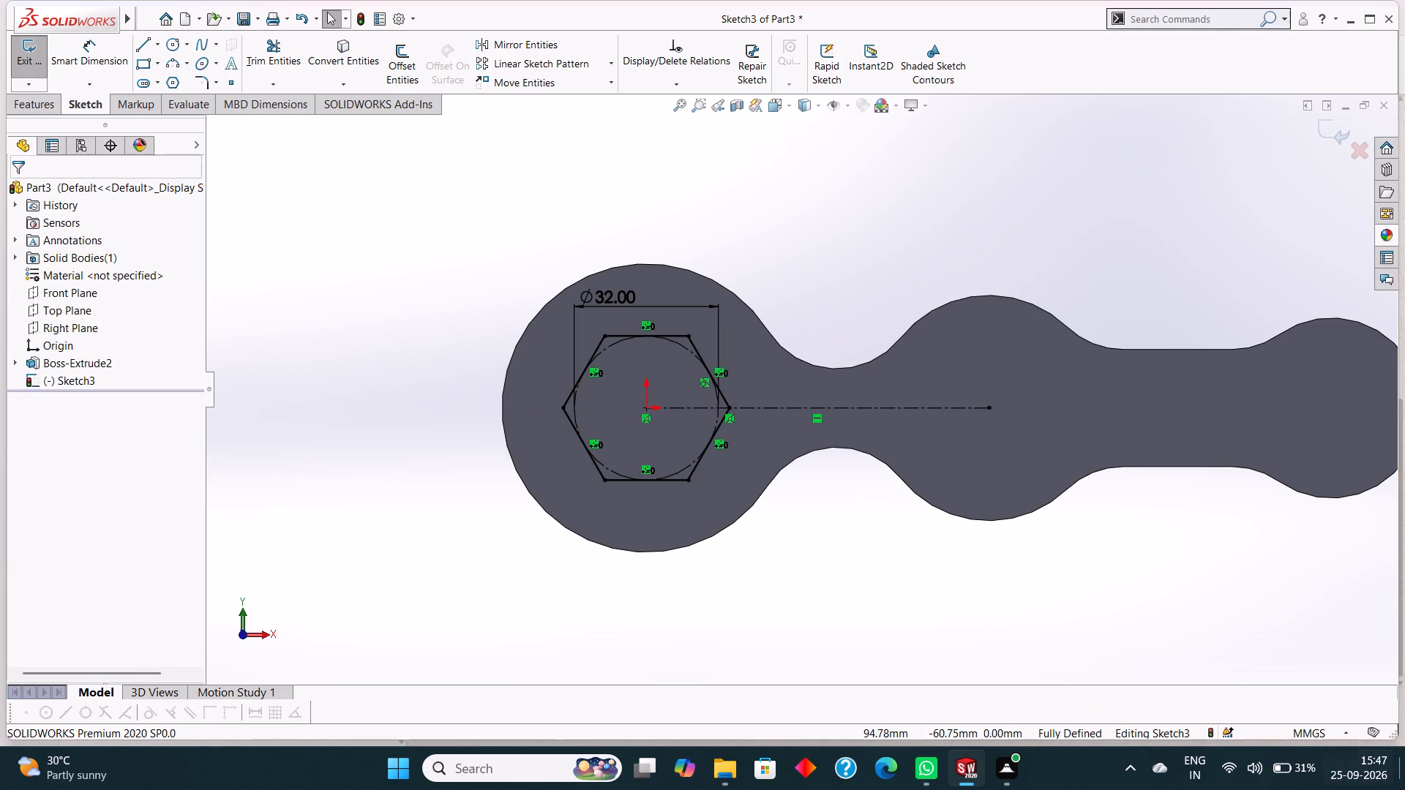
Sketch a hexagon centred on the middle lobe at the centerline's end, with an inscribed circle about 28 mm in diameter.
click(168, 78)
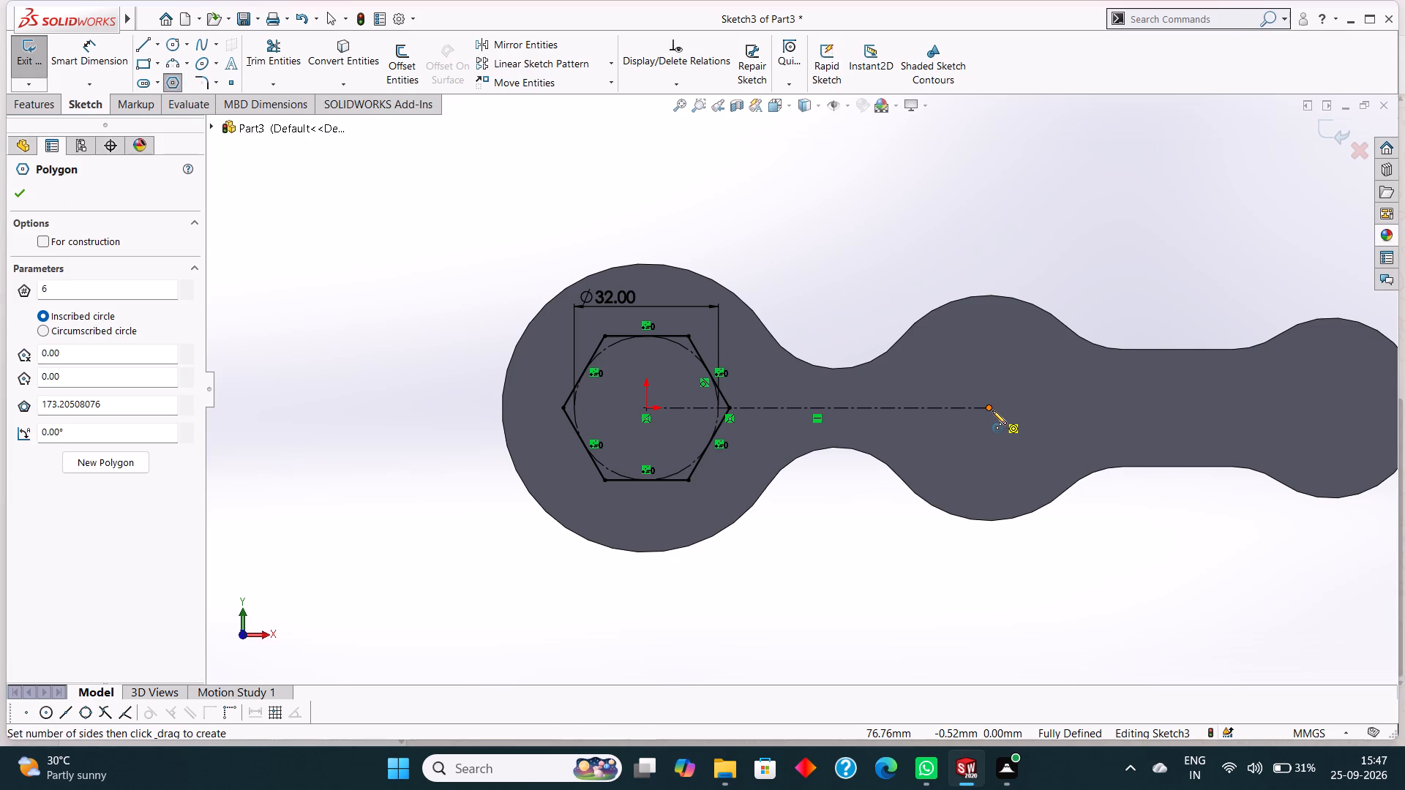
click(992, 410)
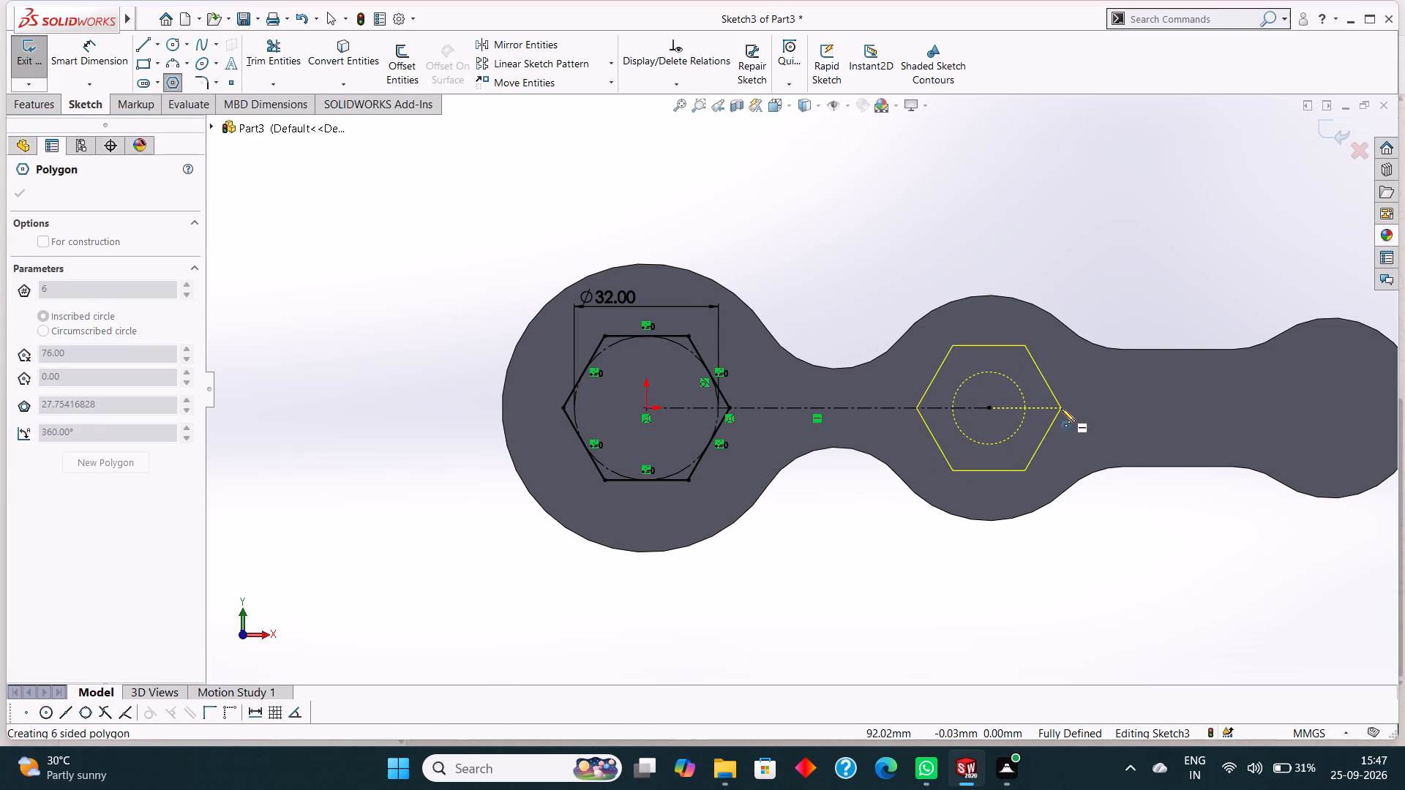
click(1061, 408)
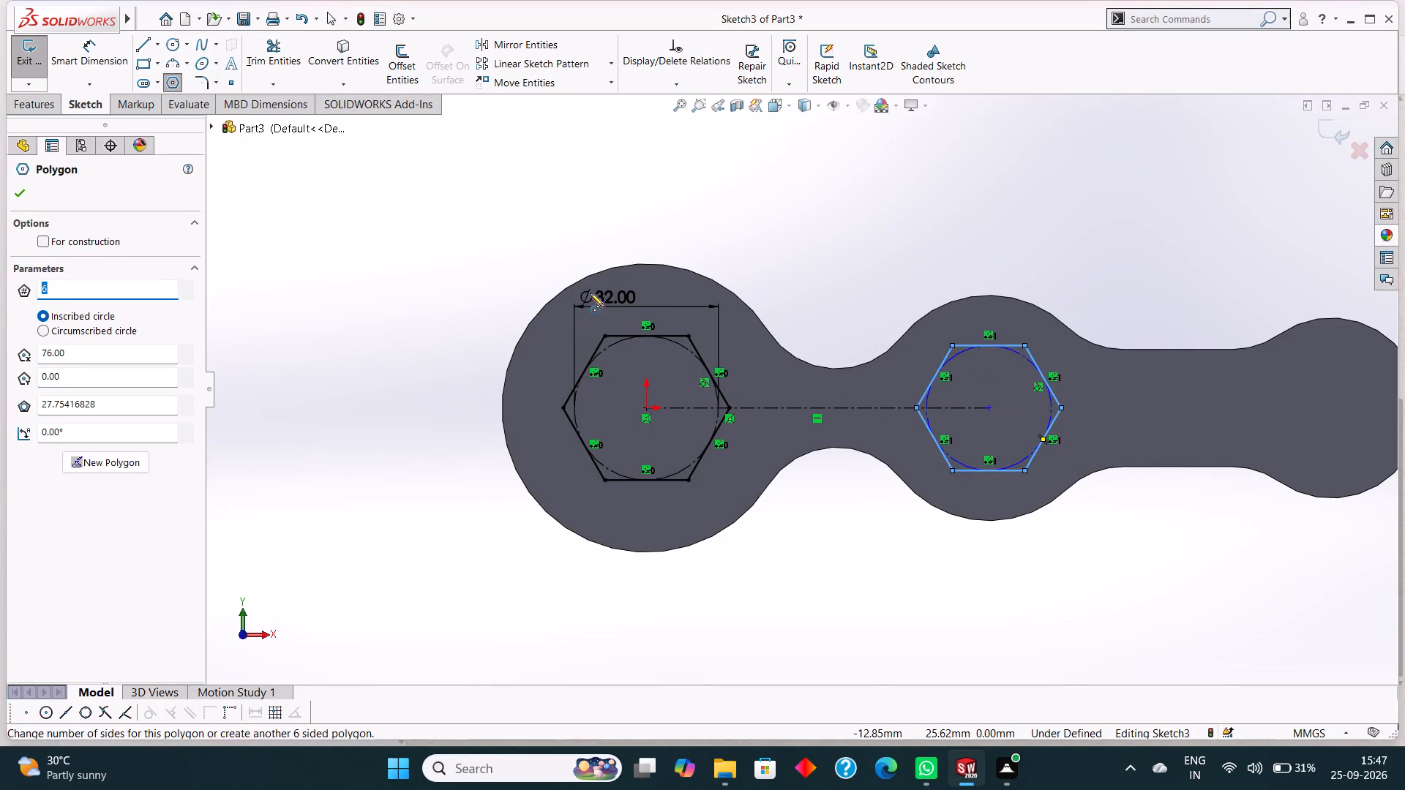
key(Escape)
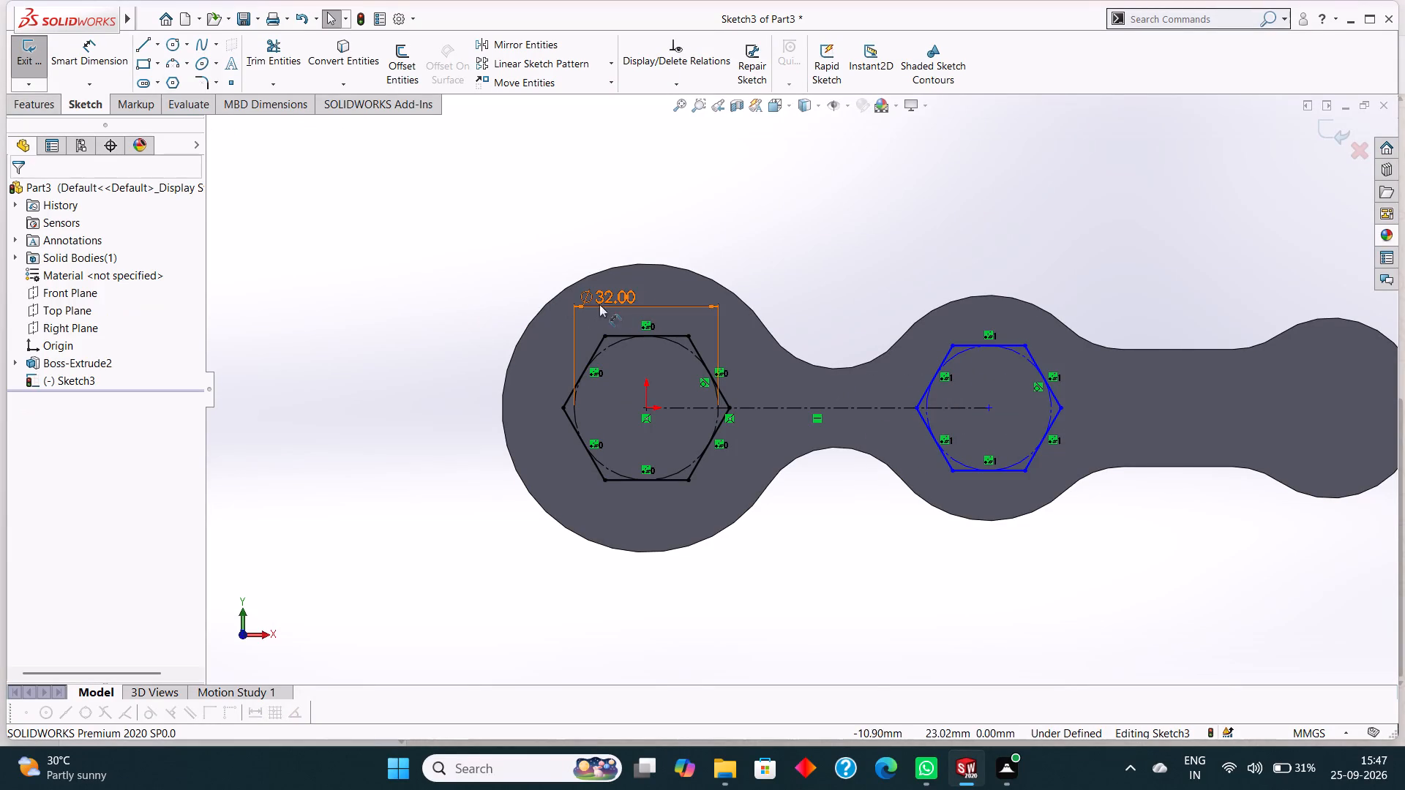
Set the inscribed circle diameter of the large lobe's hexagon to 44 mm.
double_click(615, 290)
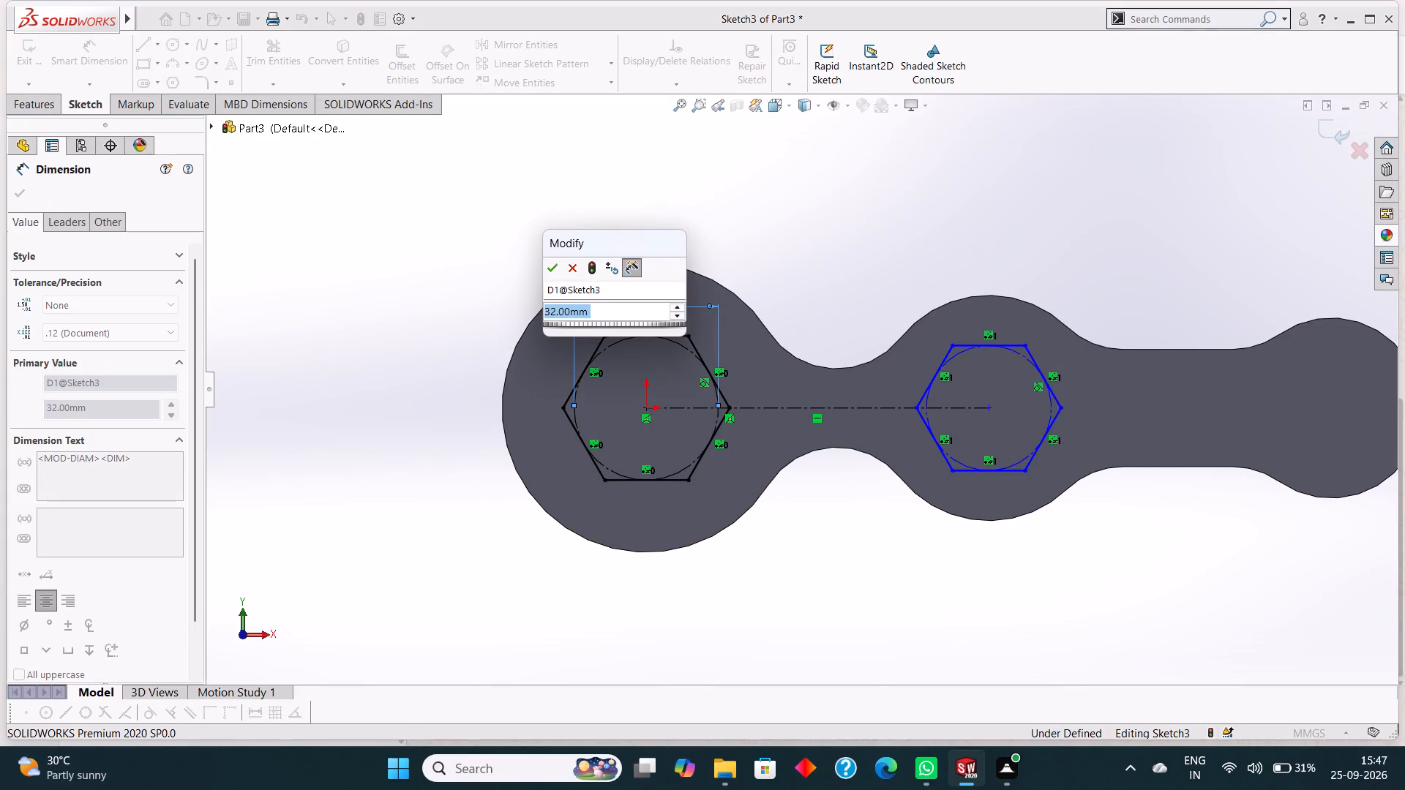
text(44)
key(Return)
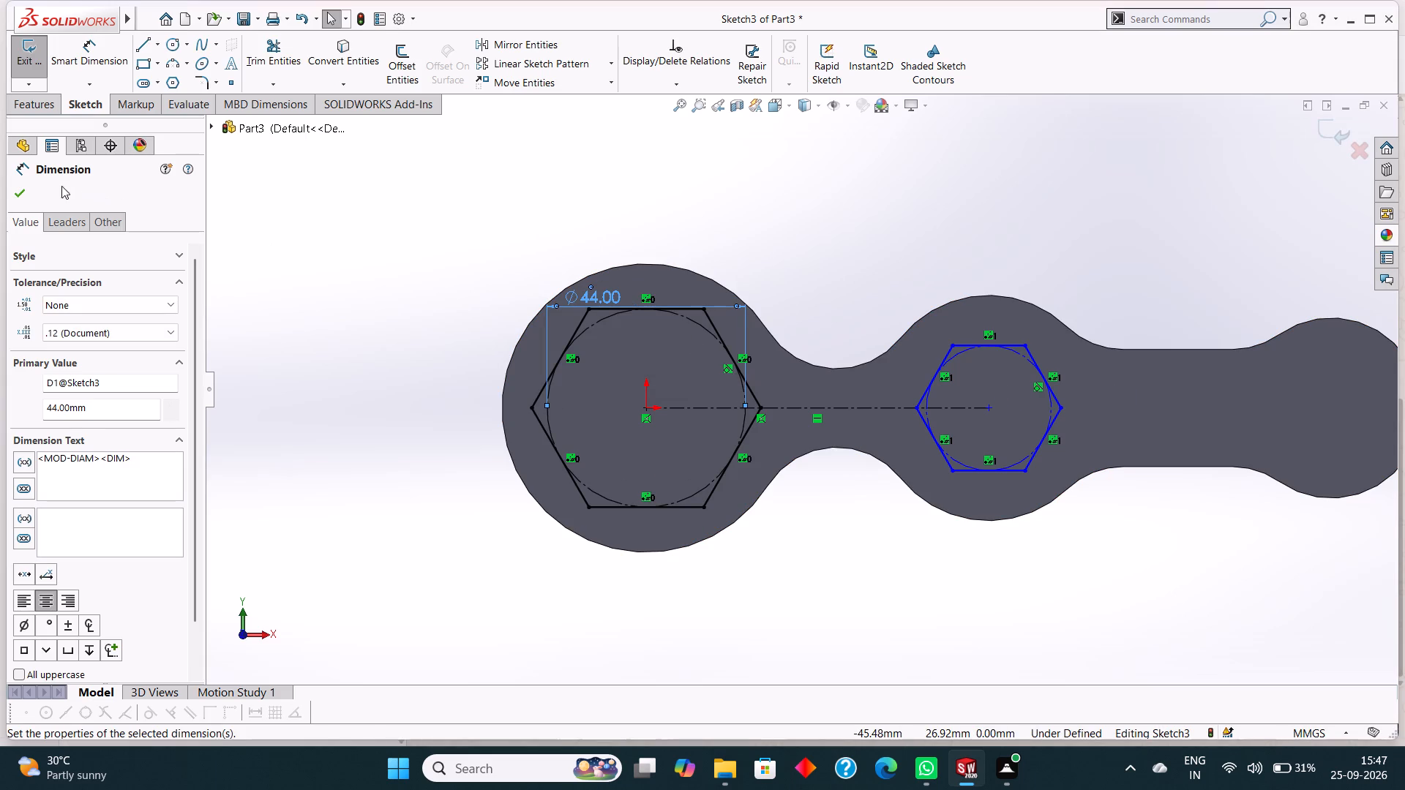
click(20, 195)
Dimension the inscribed circle of the middle lobe's hexagon at 34 mm diameter.
click(91, 59)
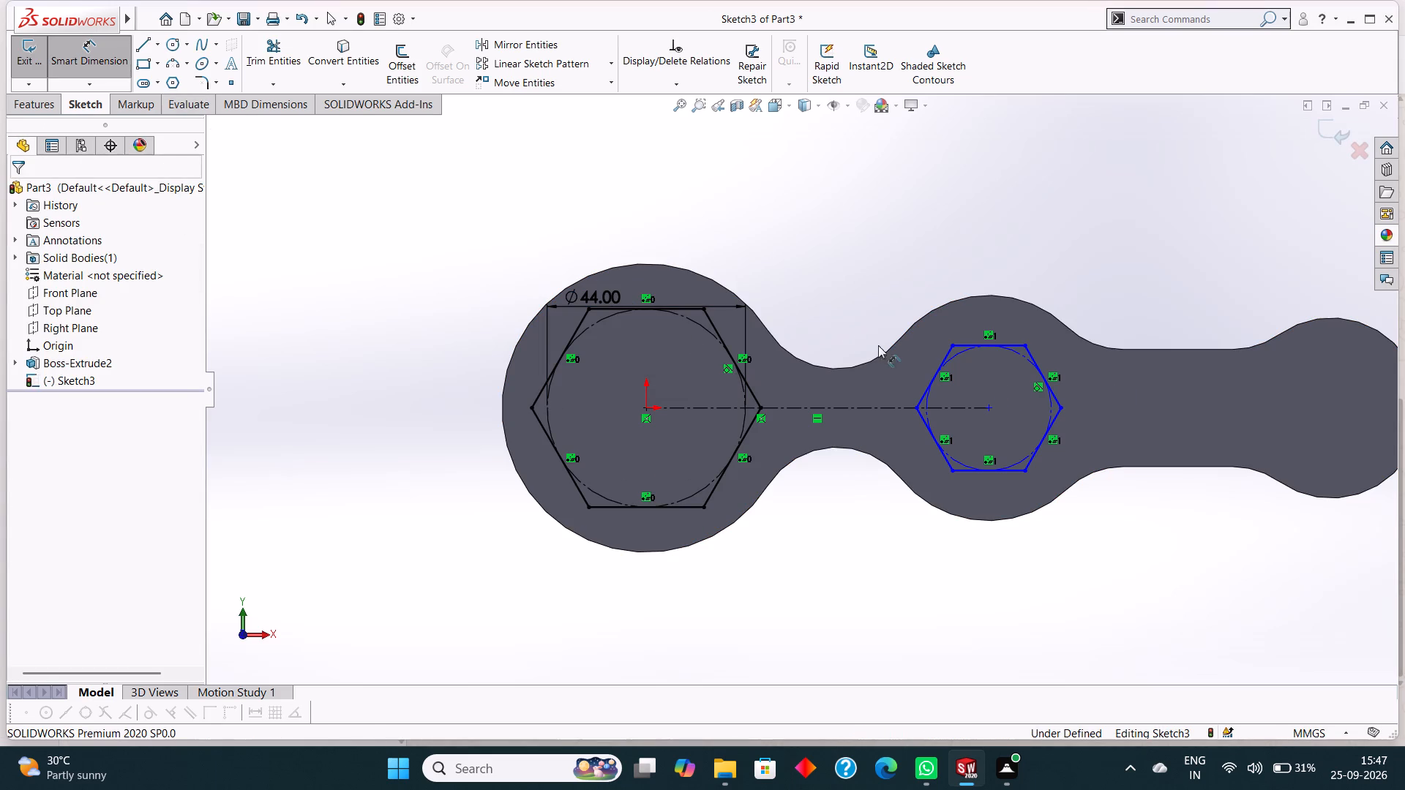
click(961, 357)
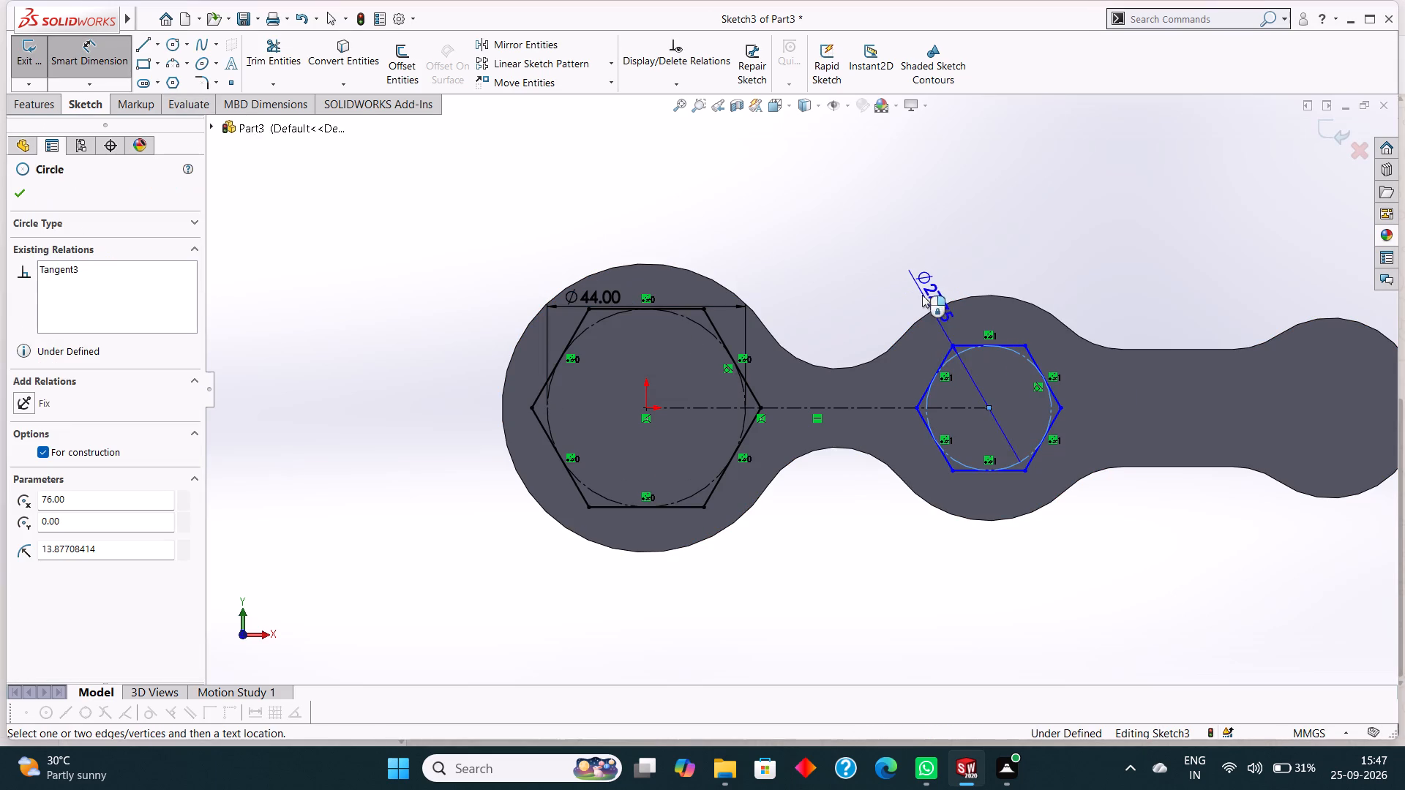
click(915, 267)
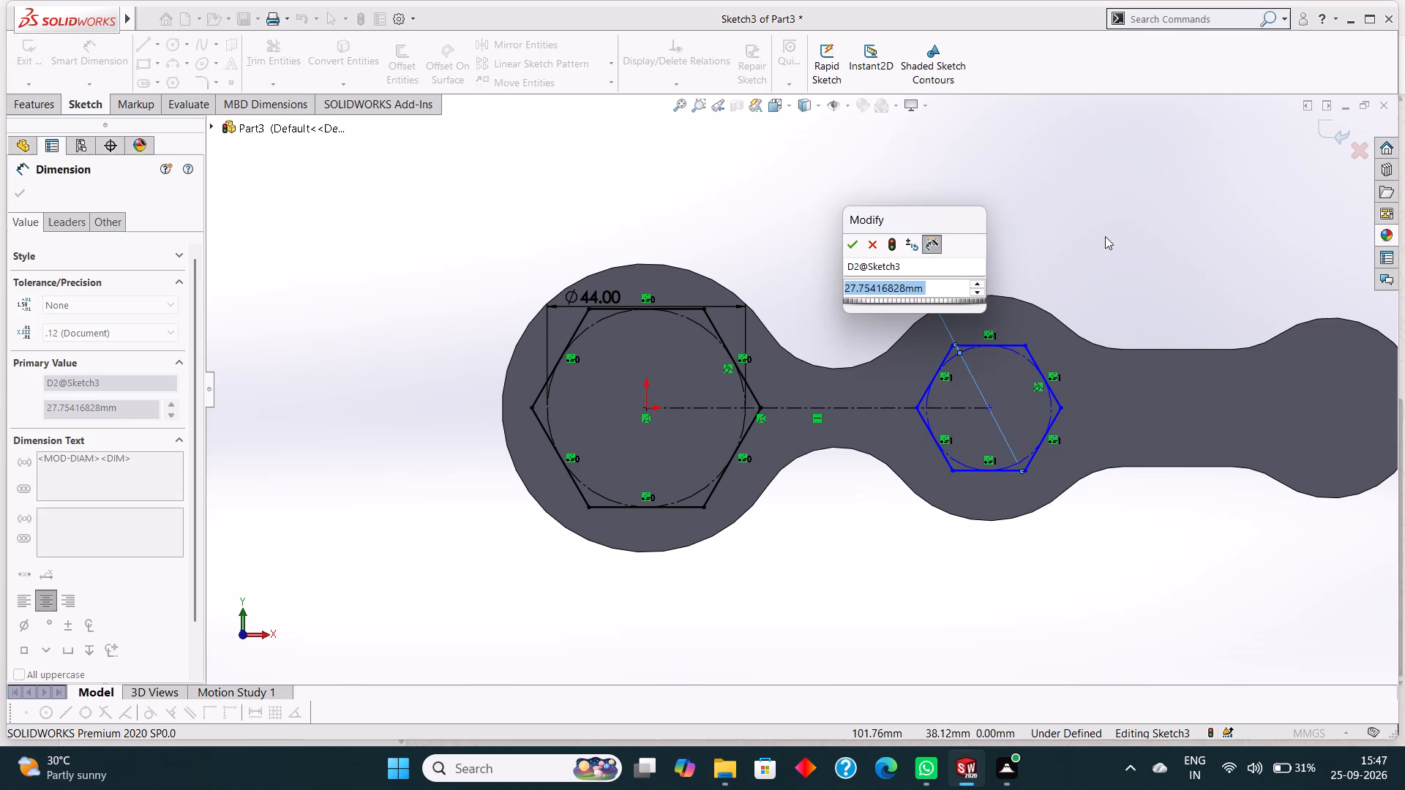
key(BackSpace)
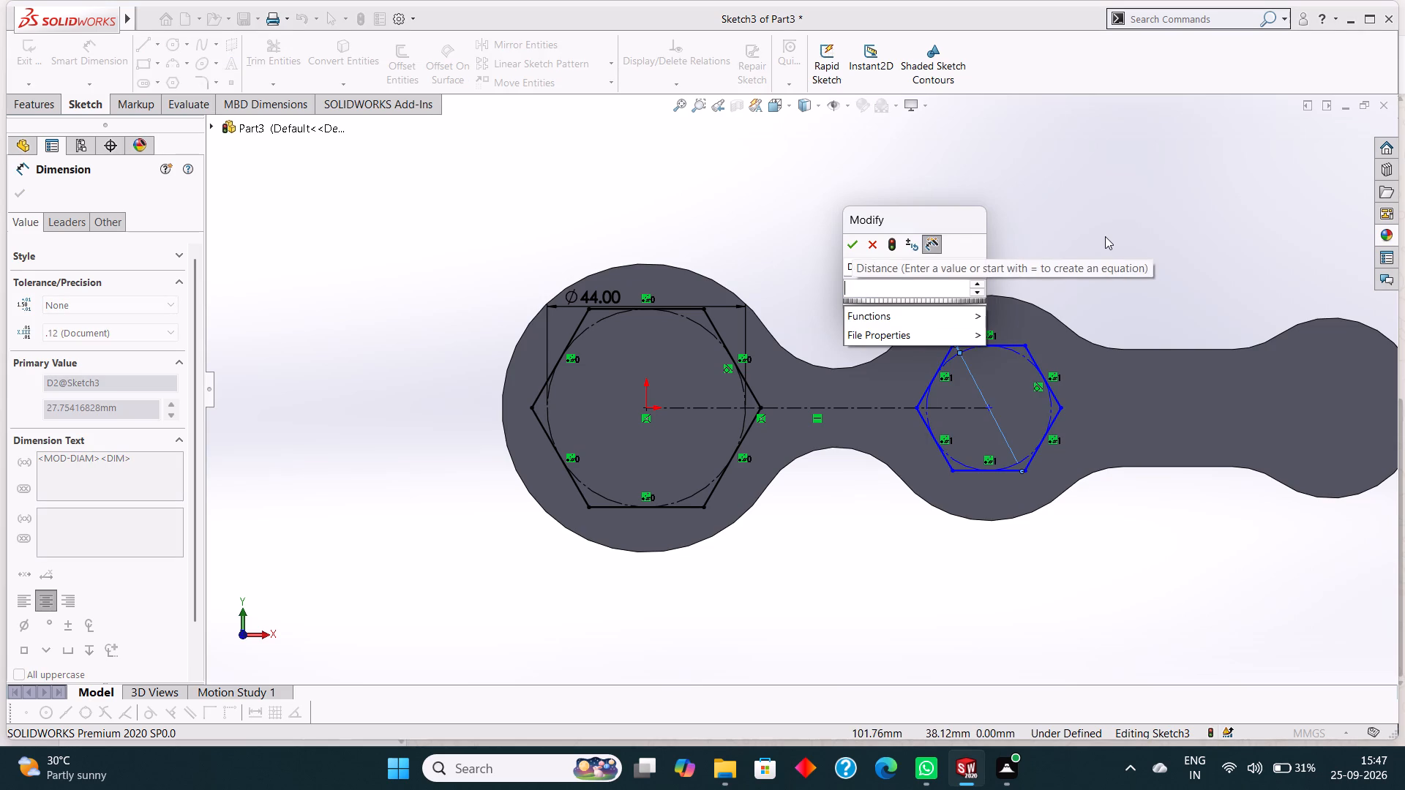
text(34)
key(Return)
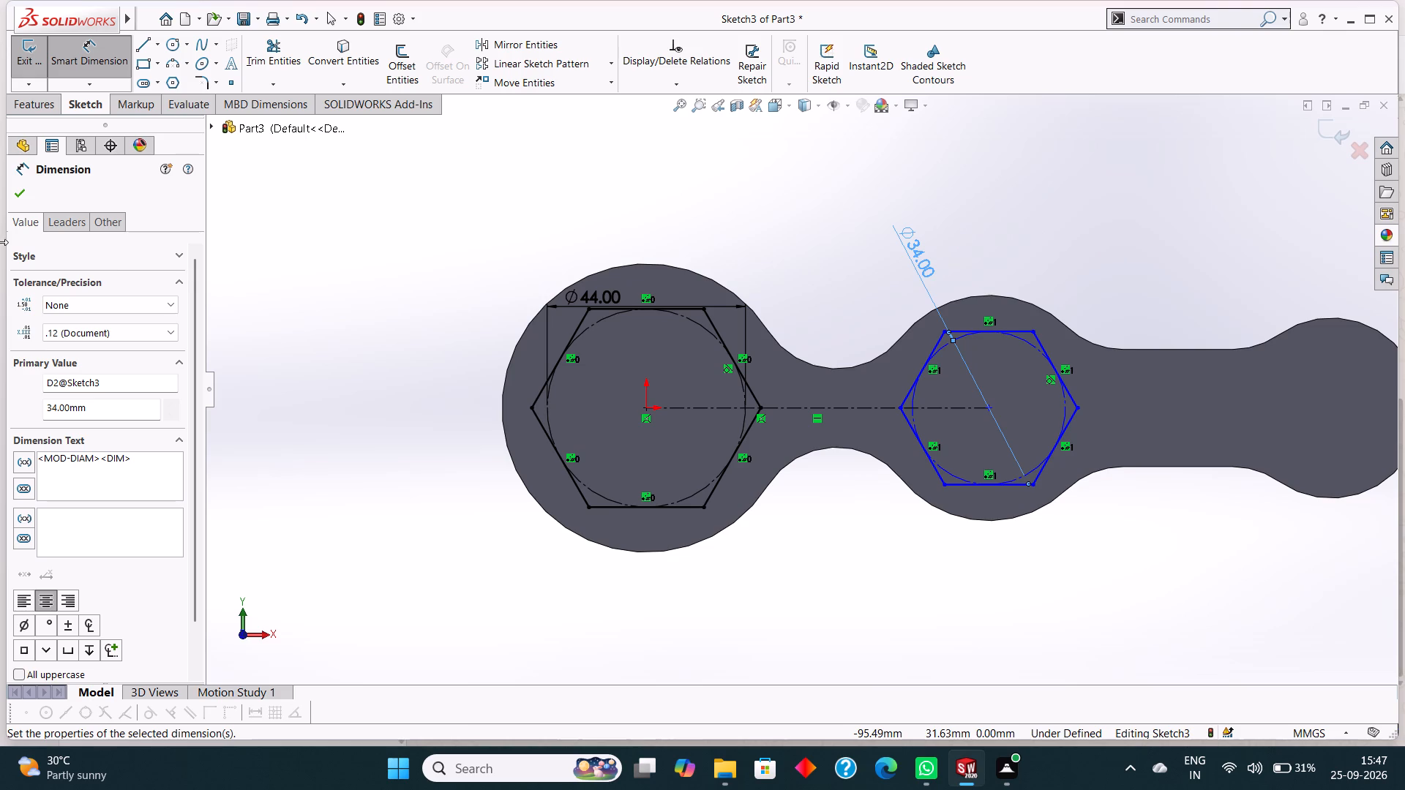
click(20, 186)
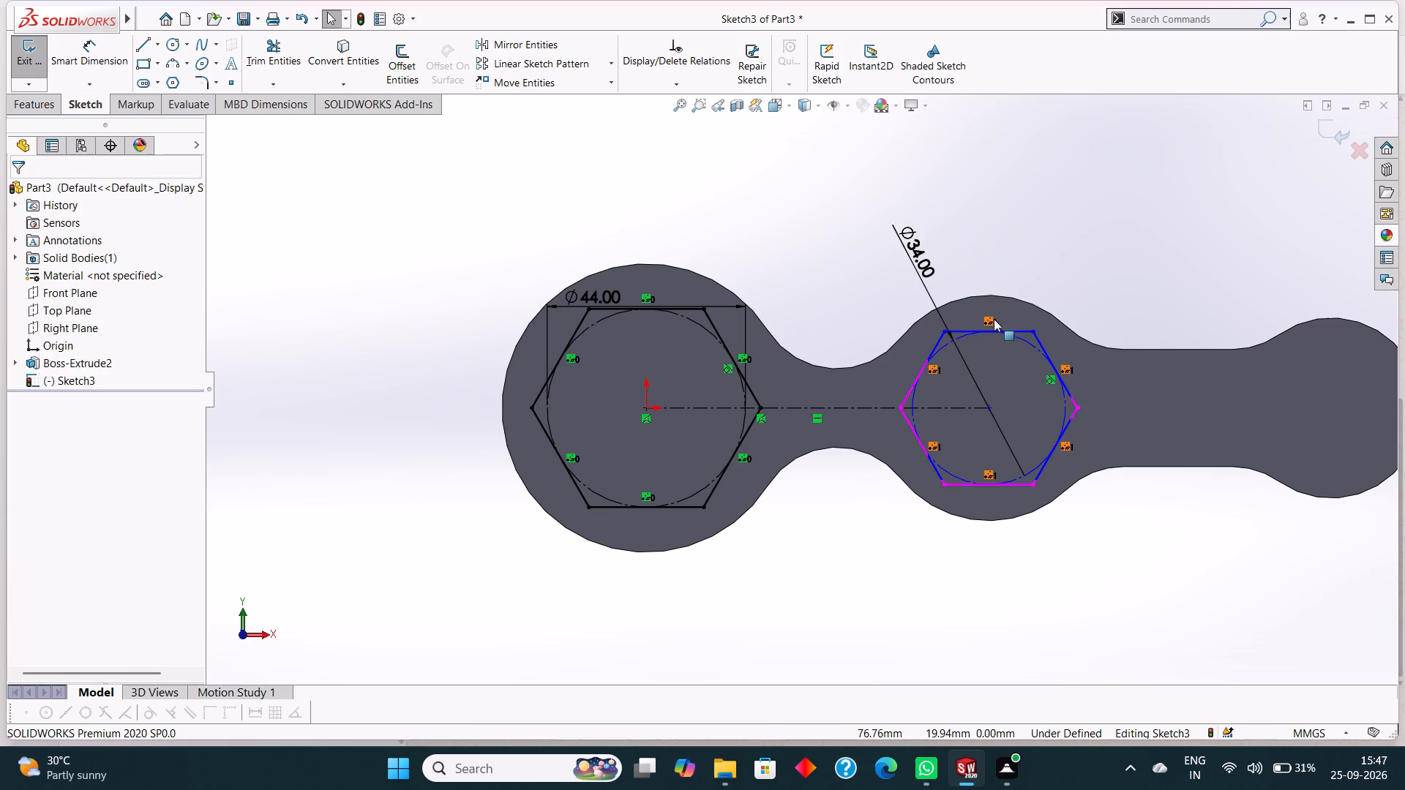
Draw a horizontal centerline 76 mm long from the middle lobe's centre to the small lobe's centre.
scroll(986, 321, up, 2)
scroll(1116, 331, down, 2)
scroll(1055, 381, up, 2)
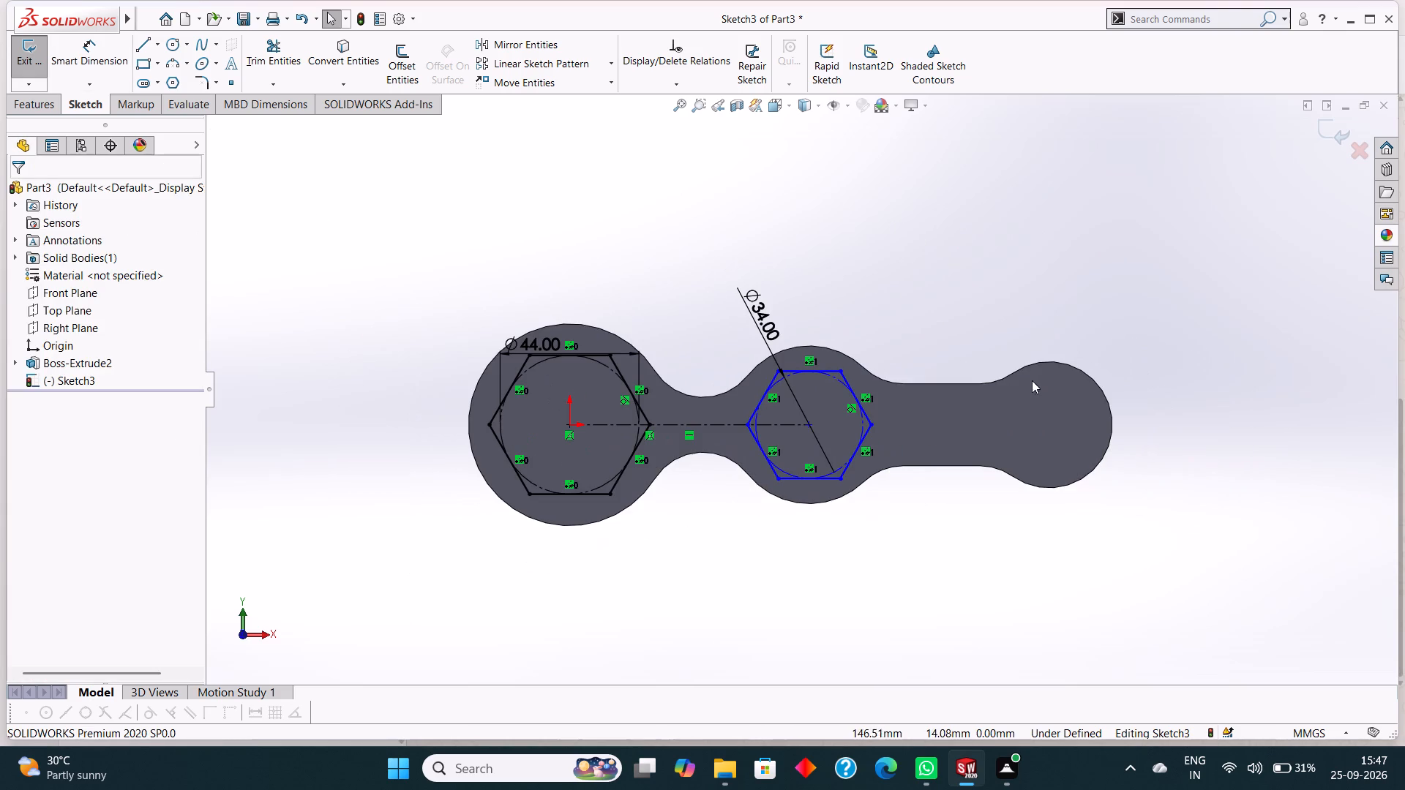
scroll(951, 401, down, 1)
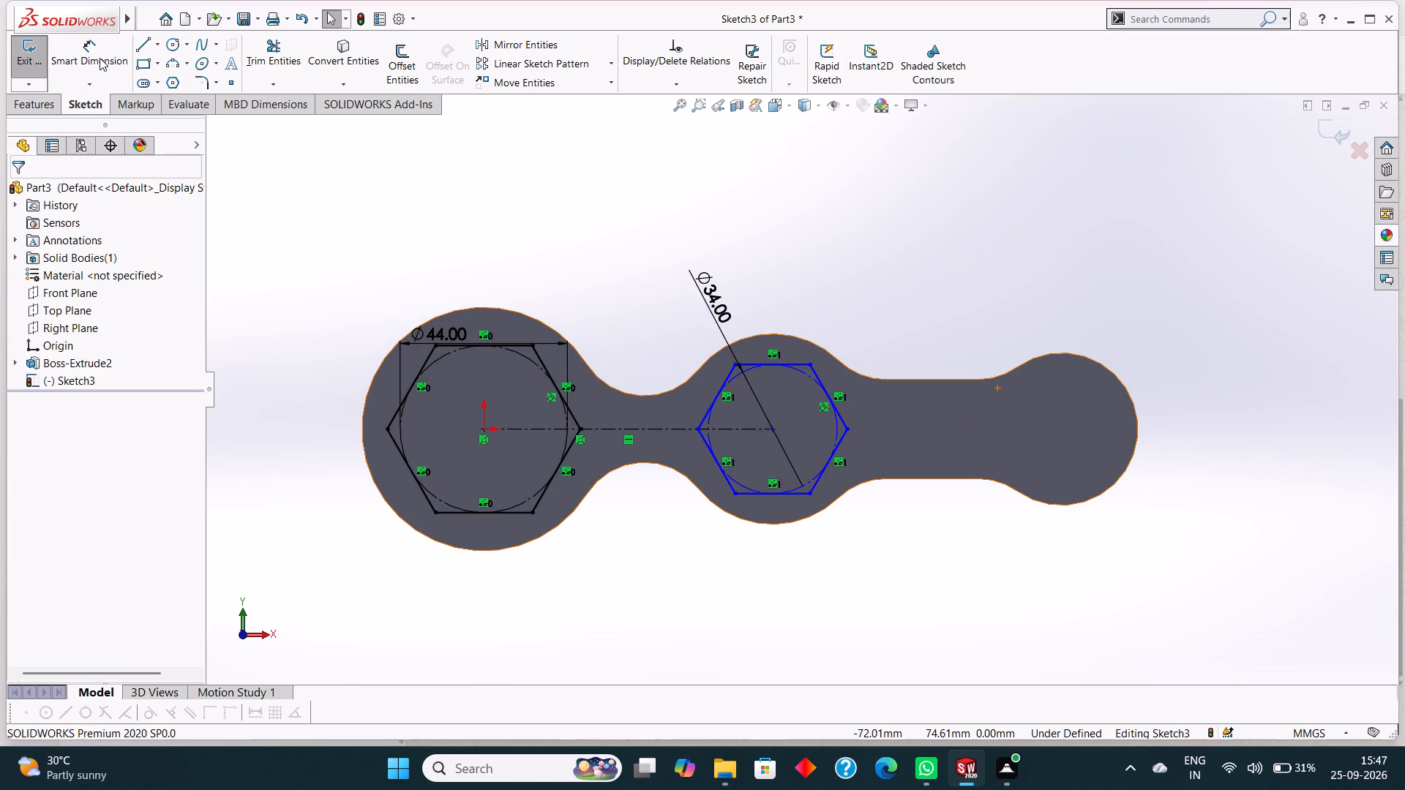
click(159, 44)
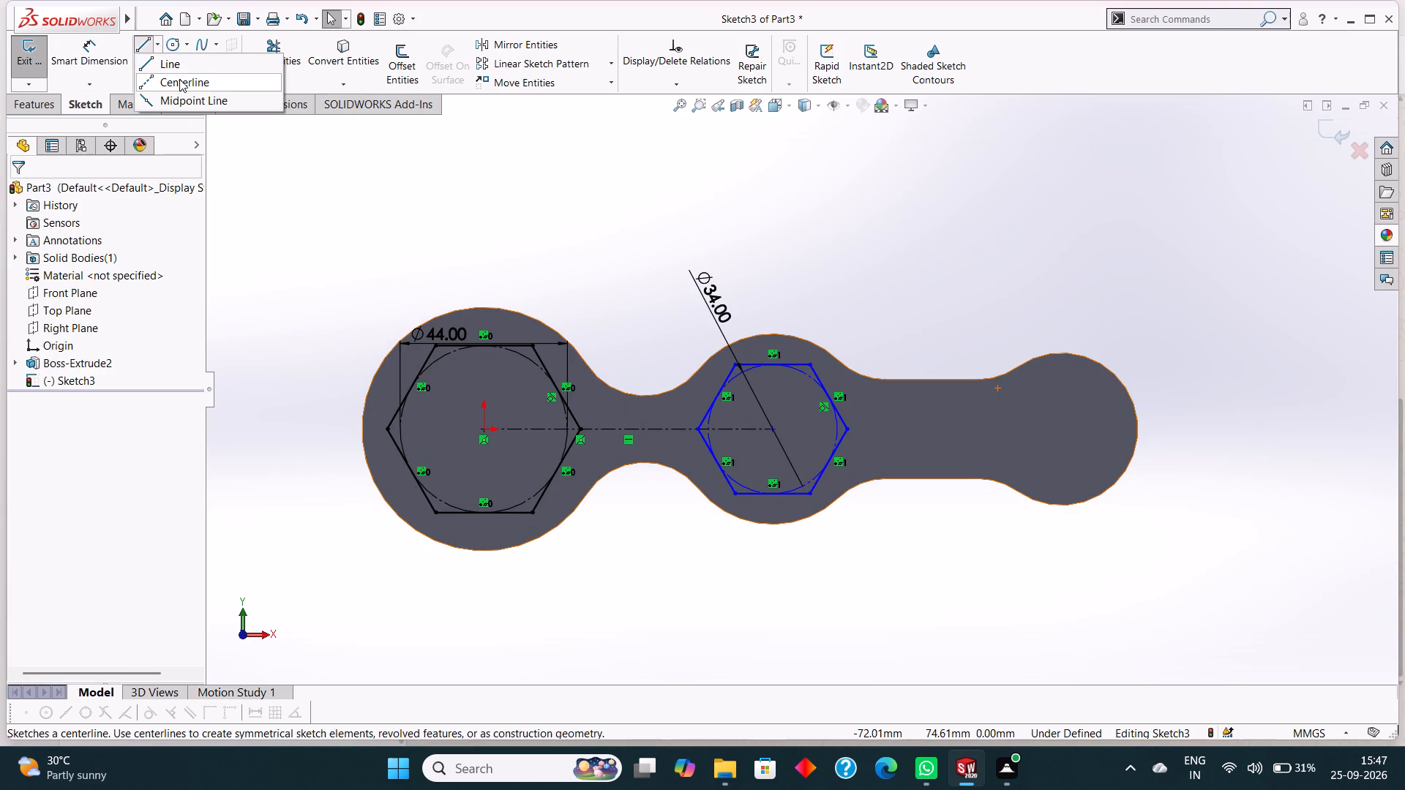
click(179, 80)
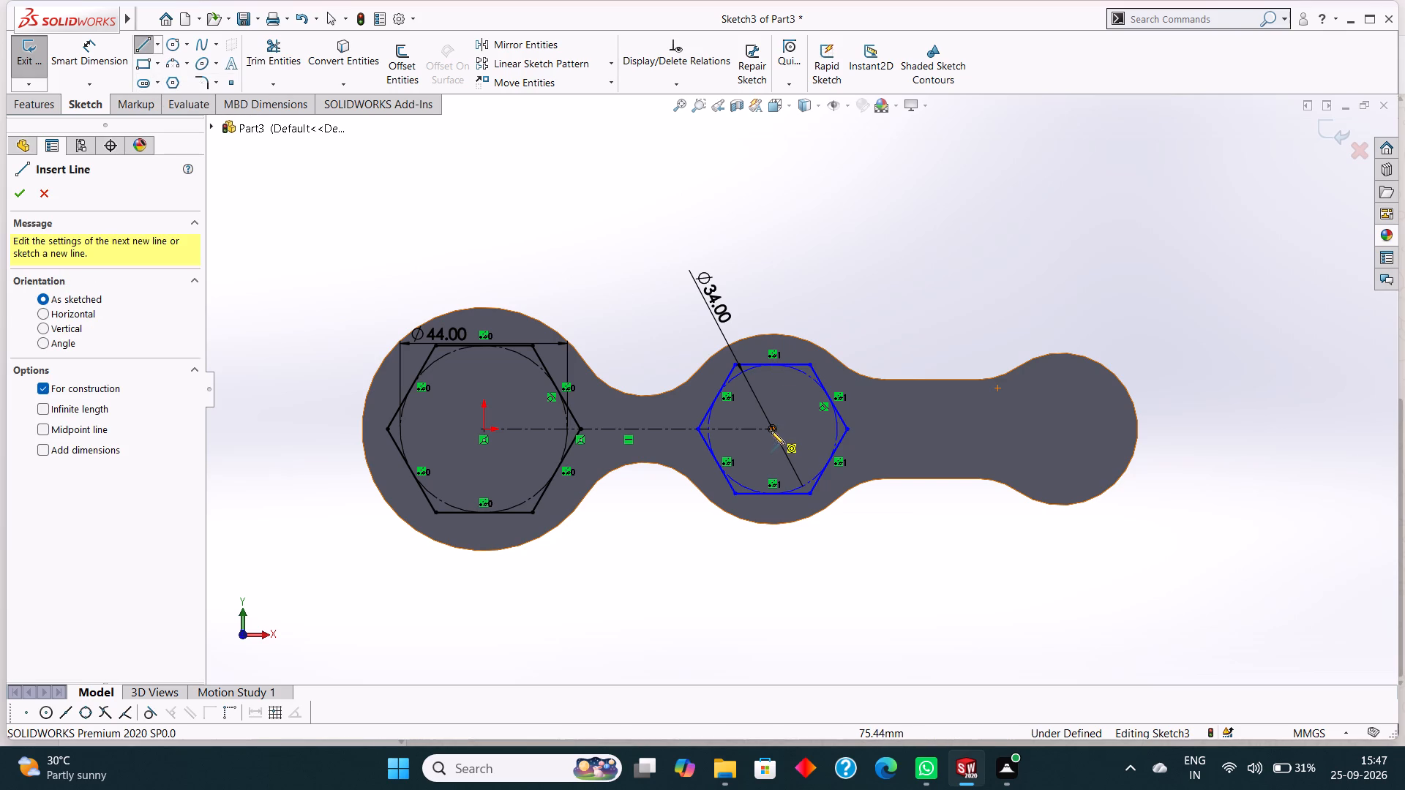
click(774, 428)
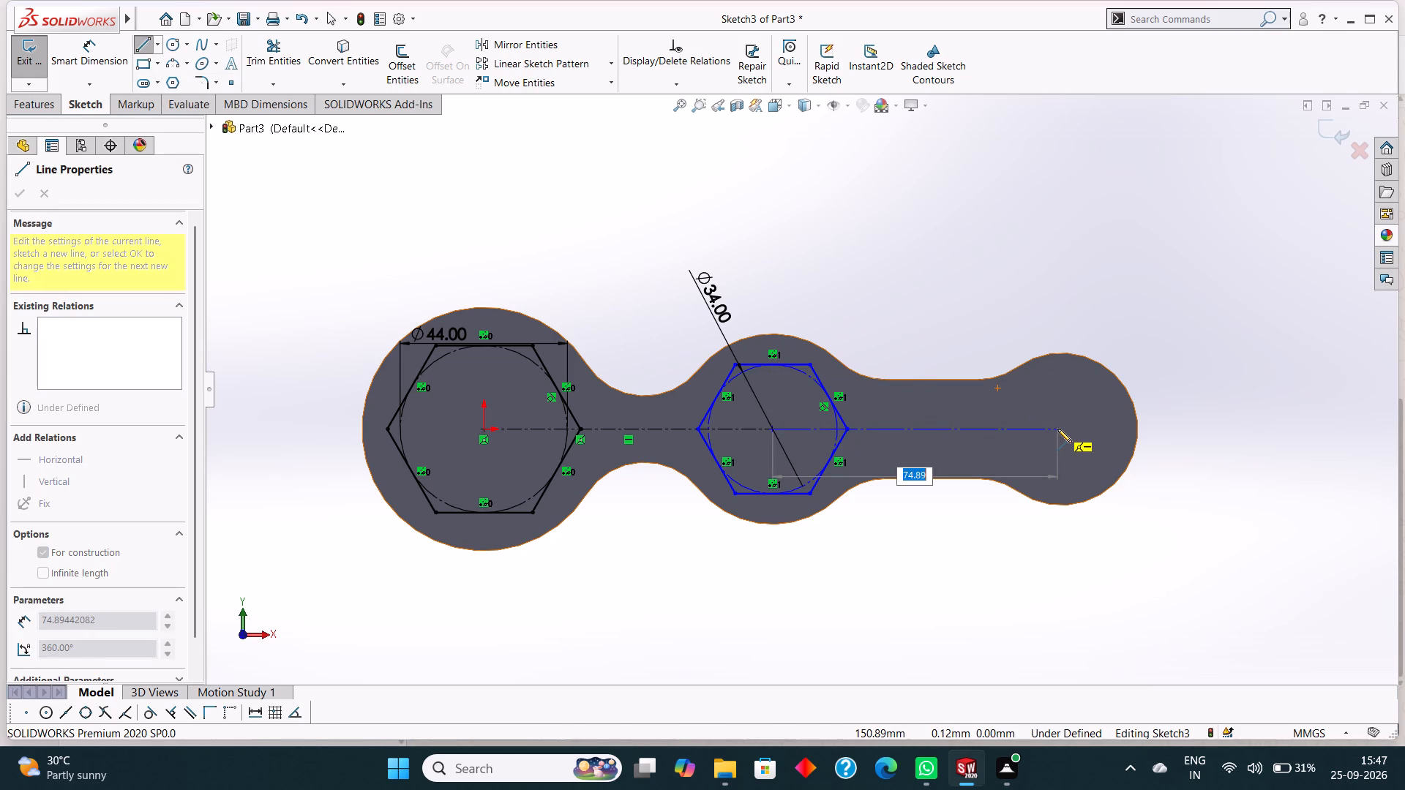
text(76)
key(Return)
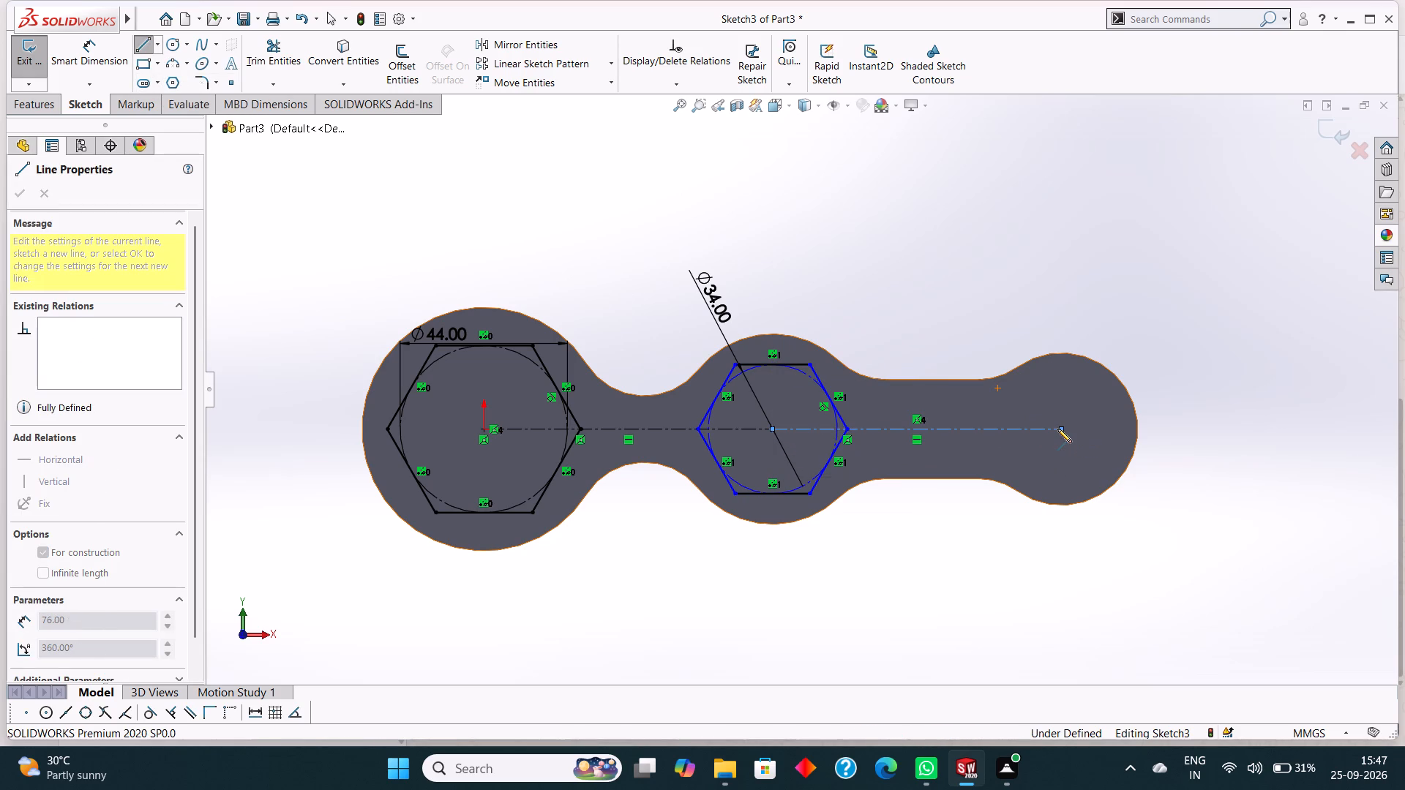
Sketch a hexagon centred on the small lobe at the centerline's end, with an inscribed circle about 18 mm in diameter.
right_click(1074, 301)
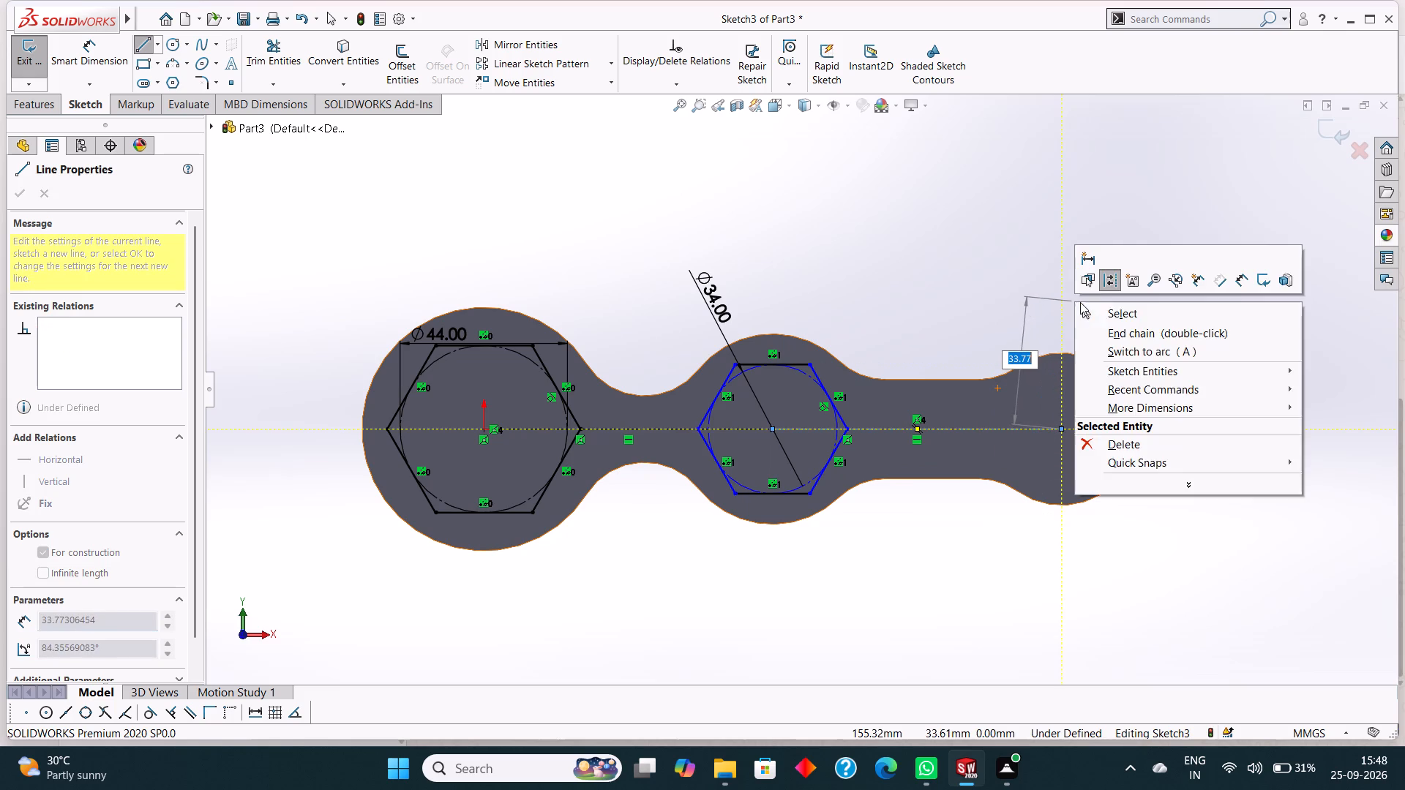
click(1114, 310)
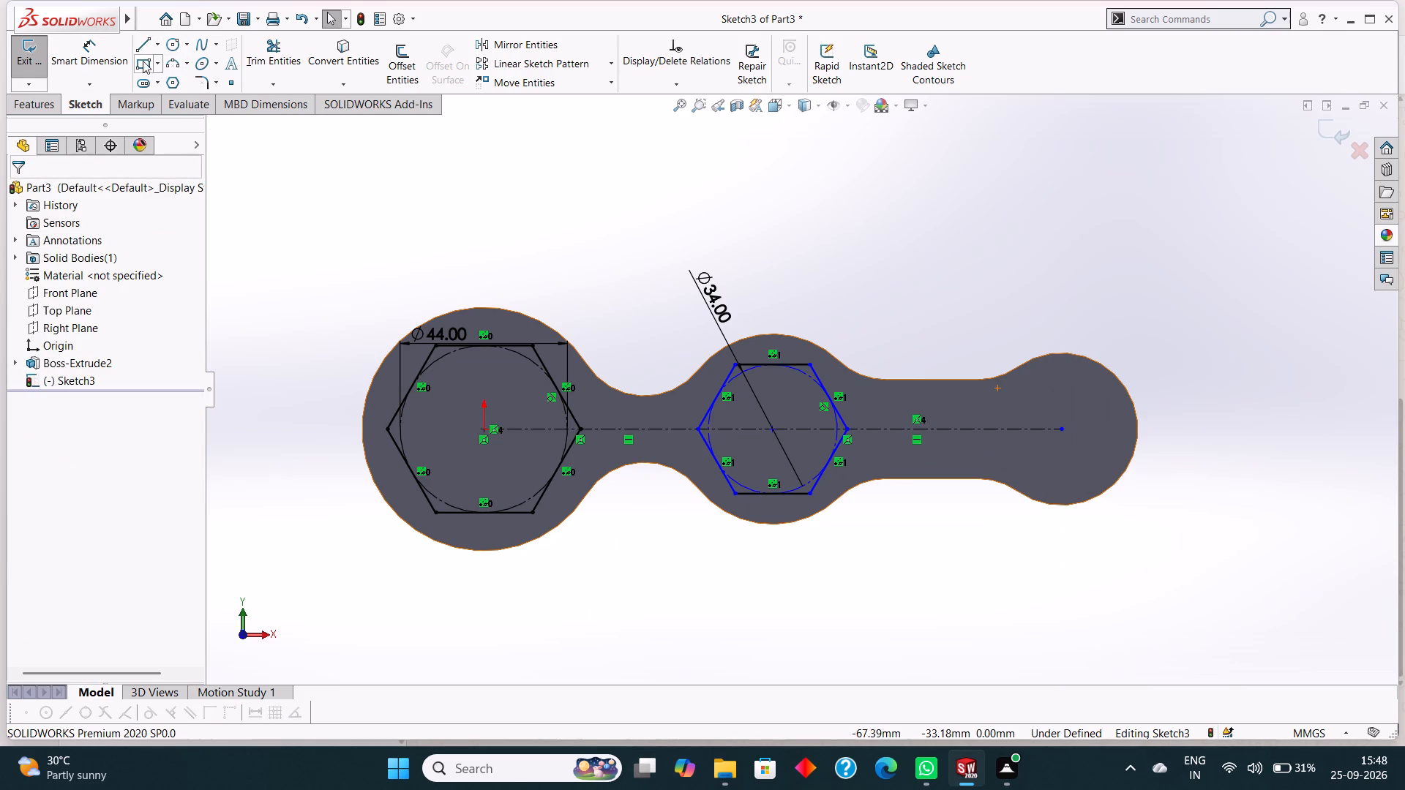
click(170, 83)
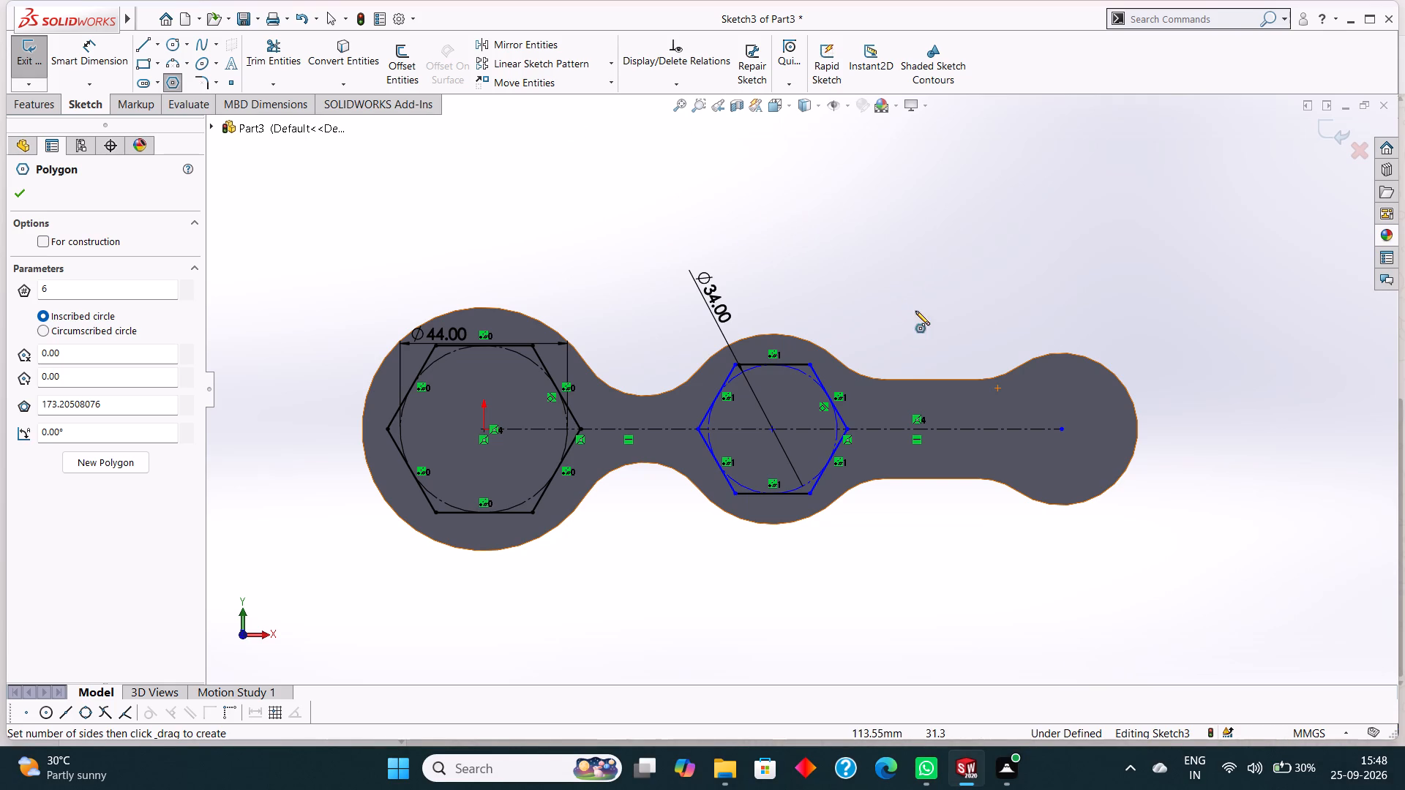
key(Escape)
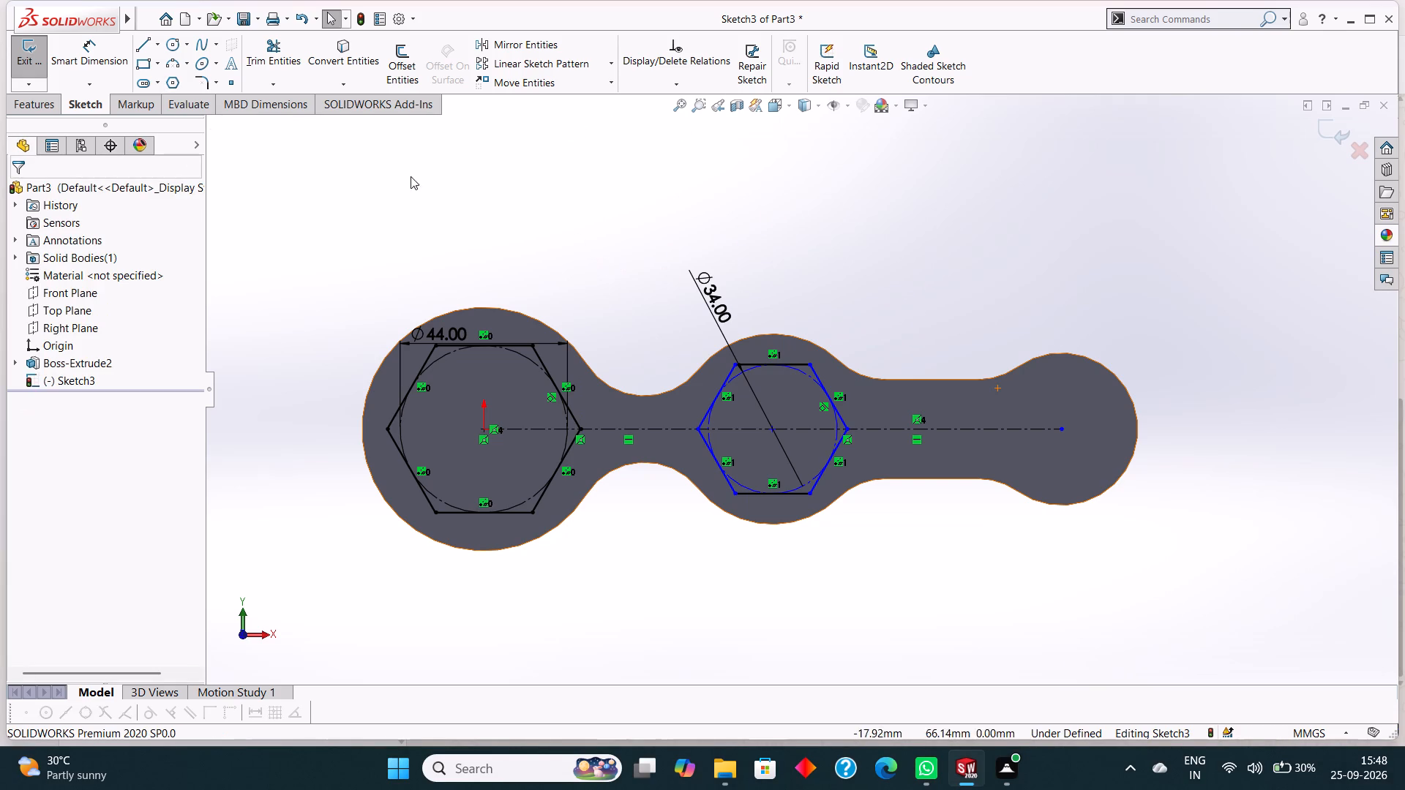
click(170, 80)
click(1062, 429)
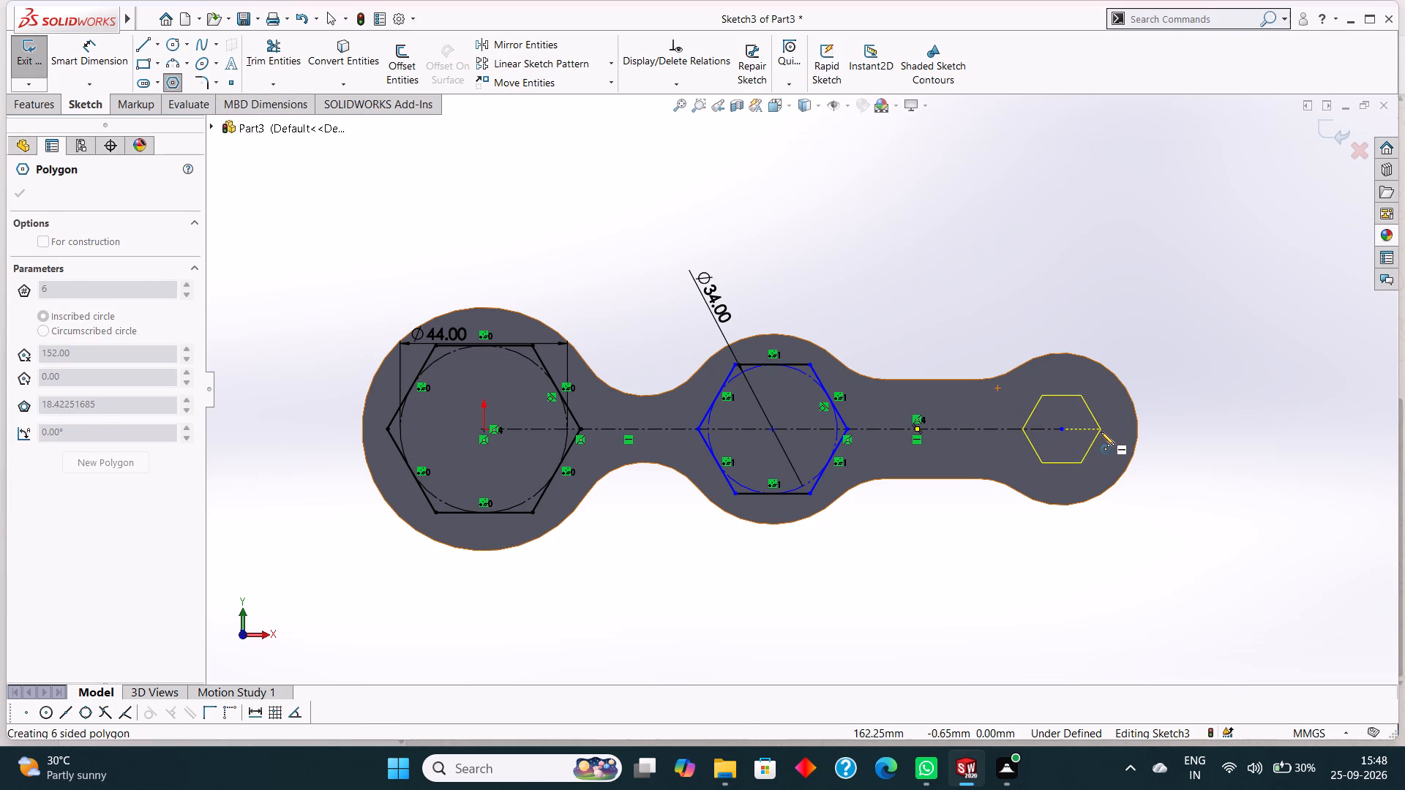
click(1101, 431)
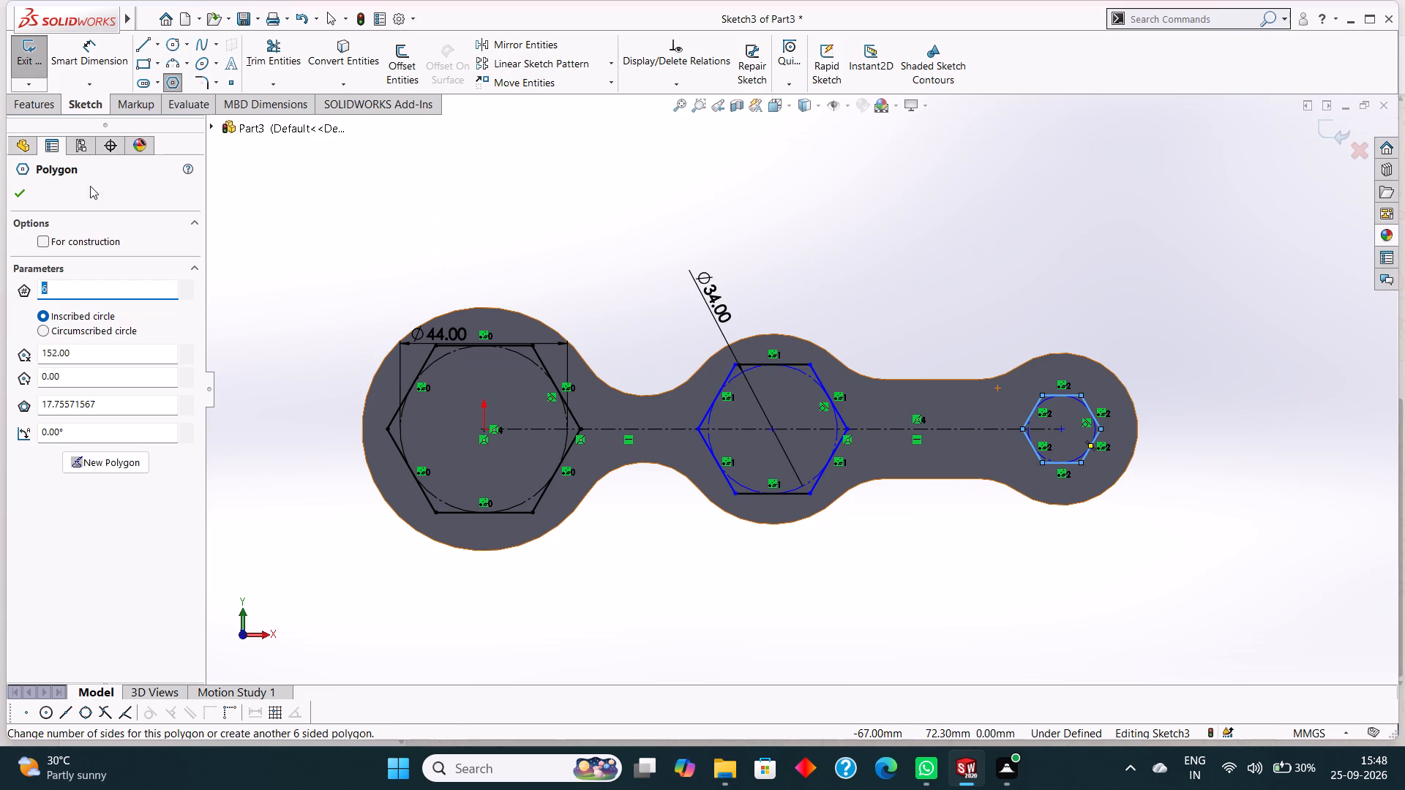
click(26, 192)
Dimension the inscribed circle of the small lobe's hexagon at 24 mm diameter.
click(96, 61)
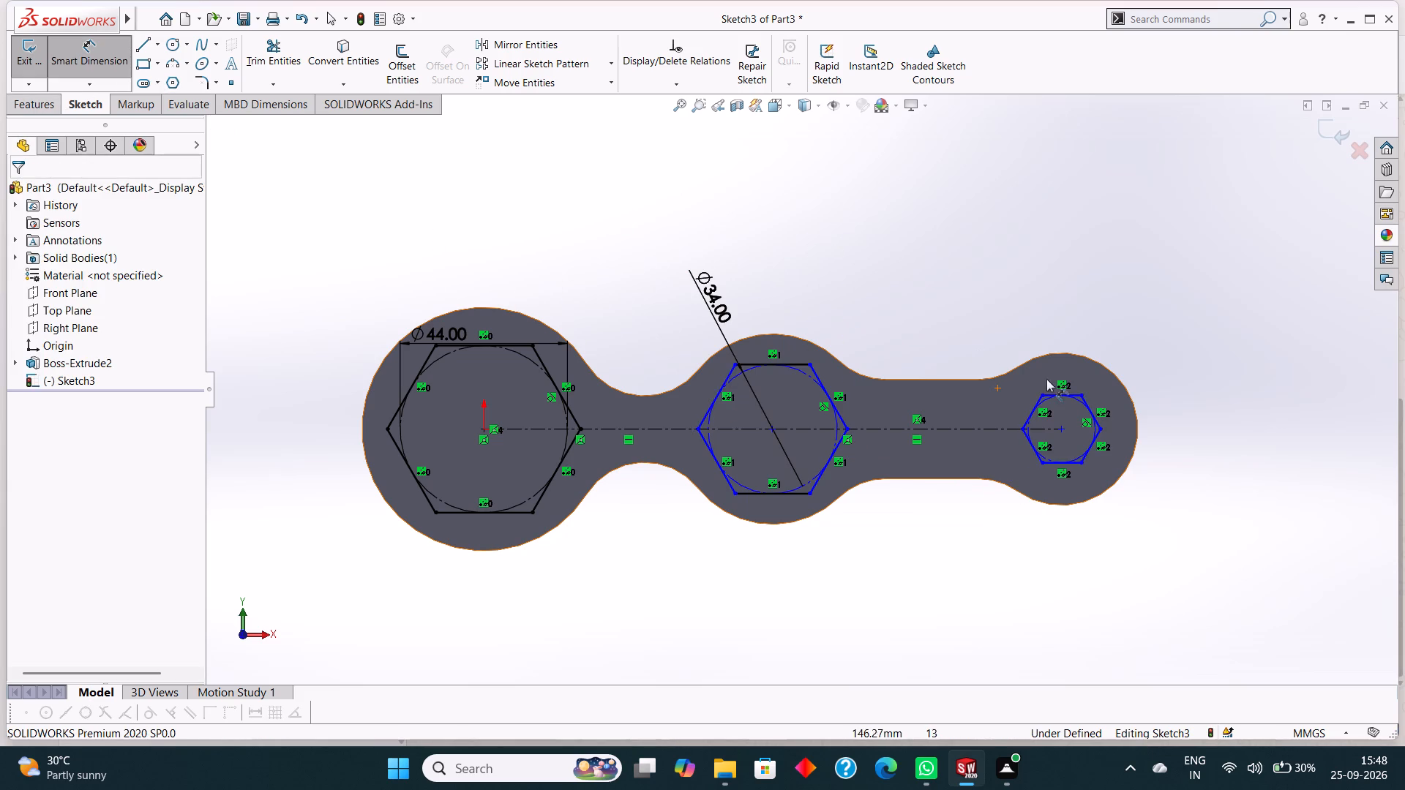
click(1077, 403)
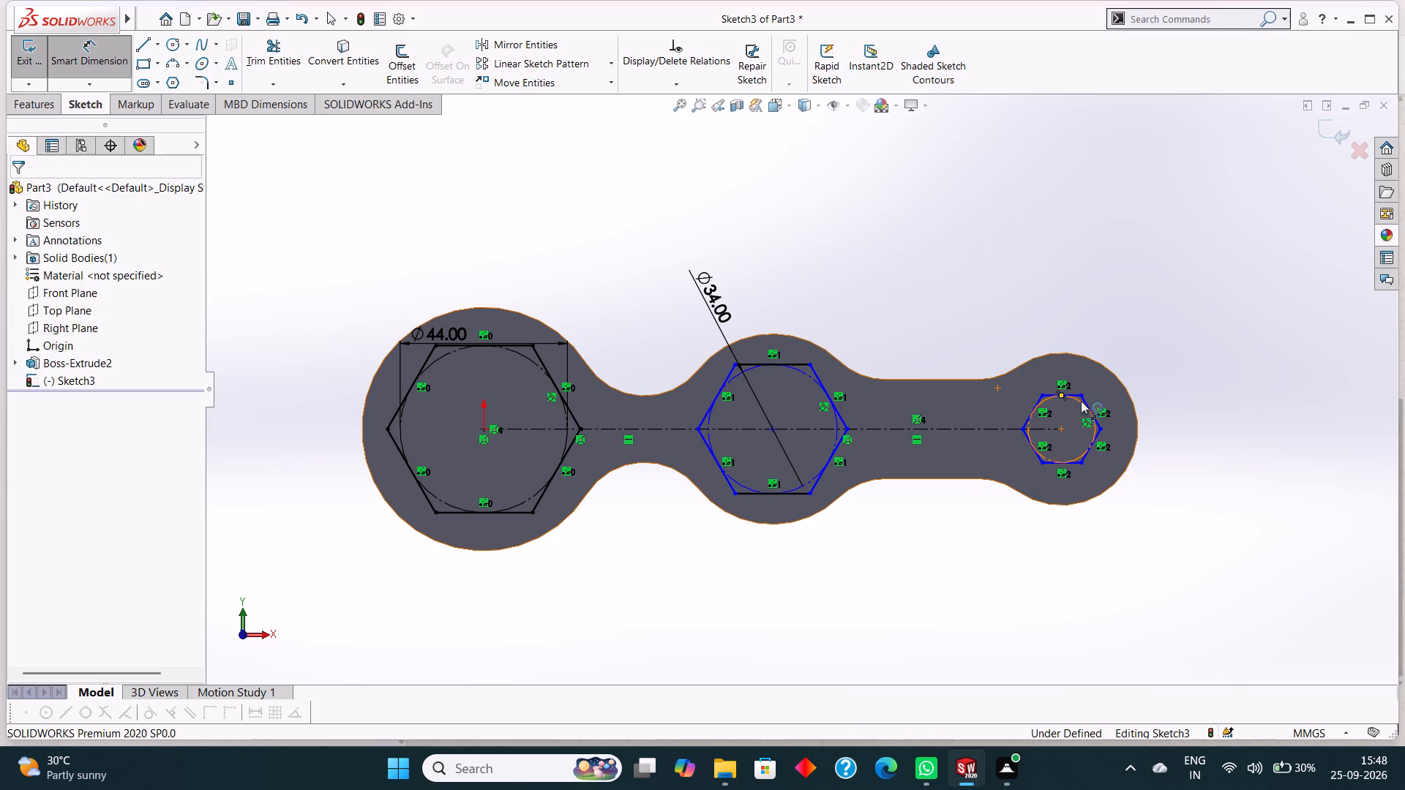
click(1136, 345)
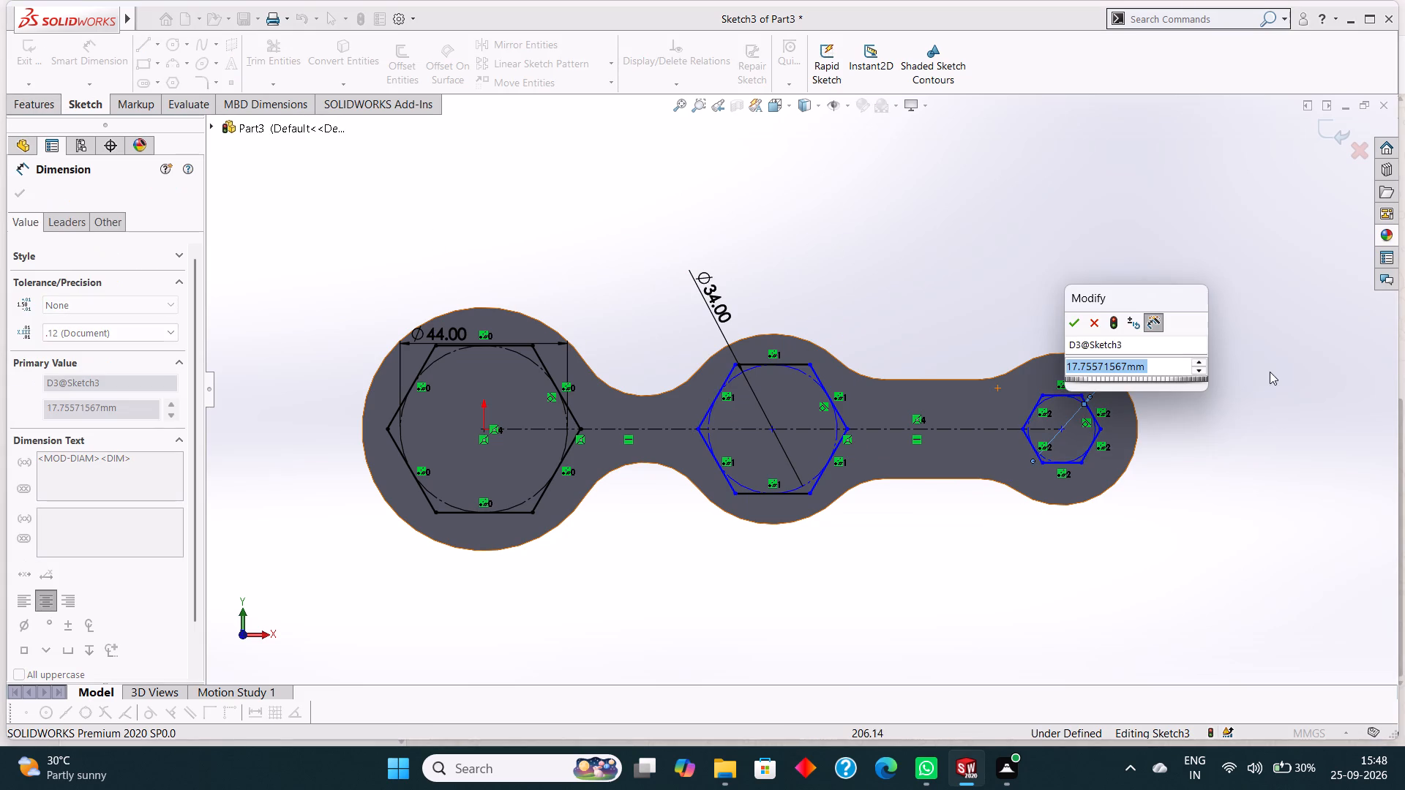
text(24)
key(Return)
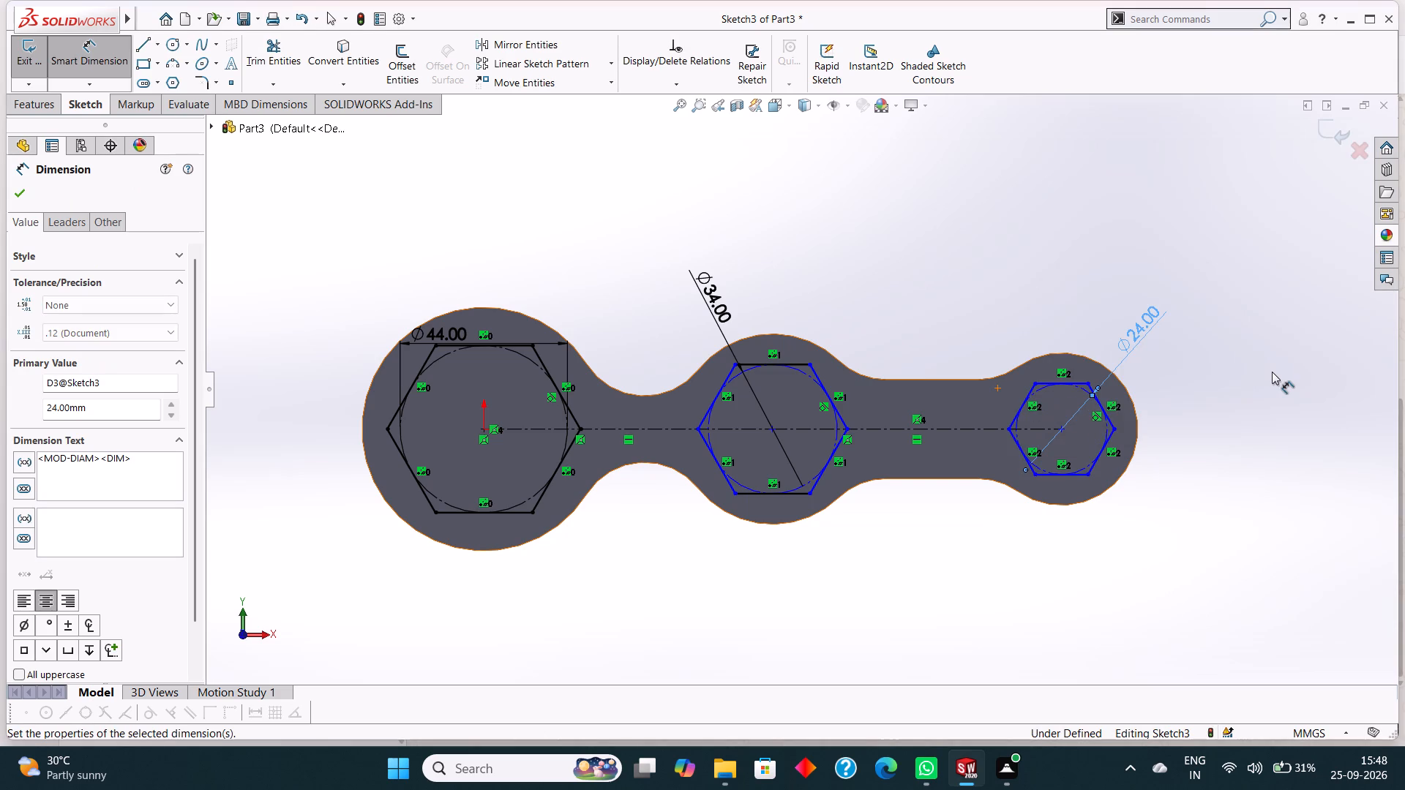
click(28, 192)
Cut the three hexagons through the plate with an Extruded Cut set to Through All.
click(28, 101)
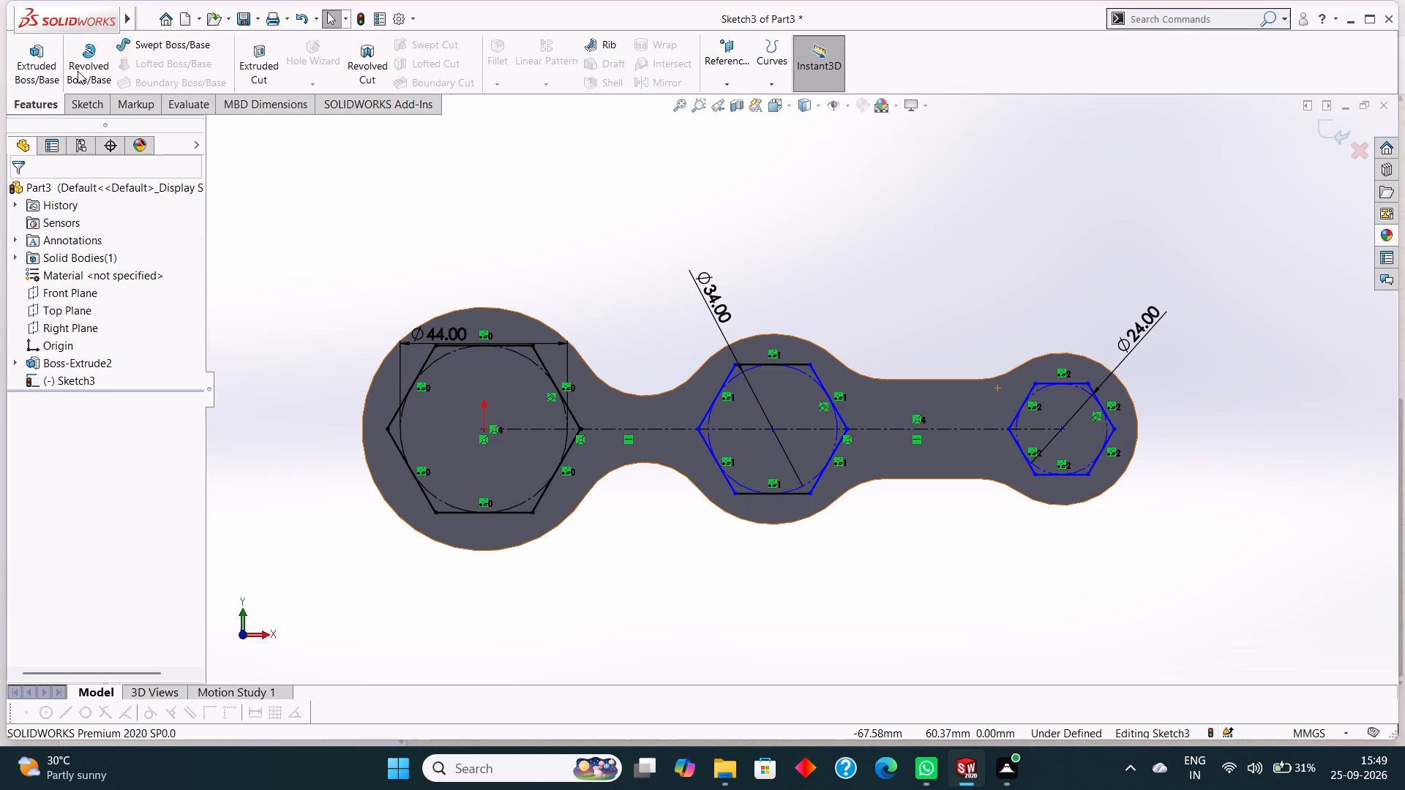
click(257, 63)
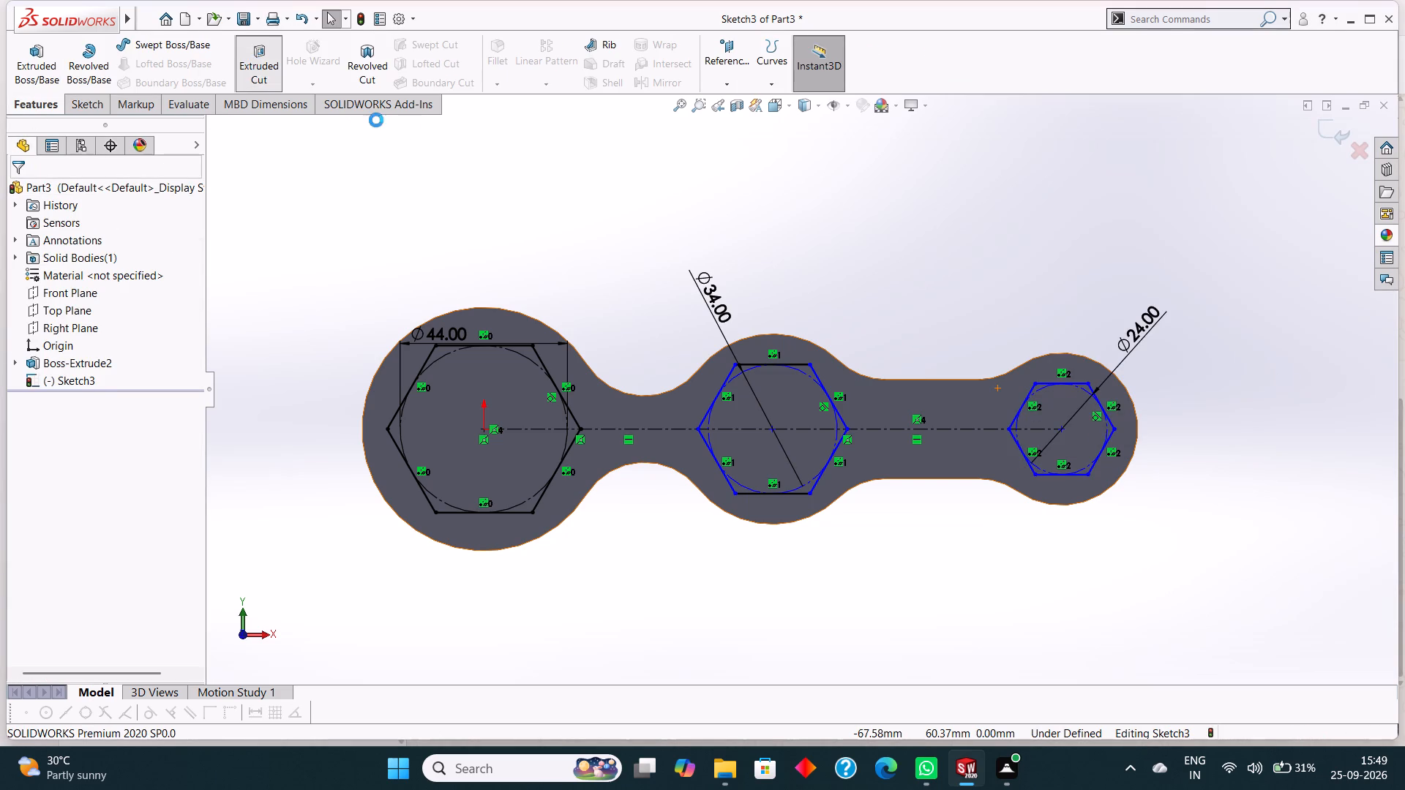
middle_drag(612, 176, 549, 246)
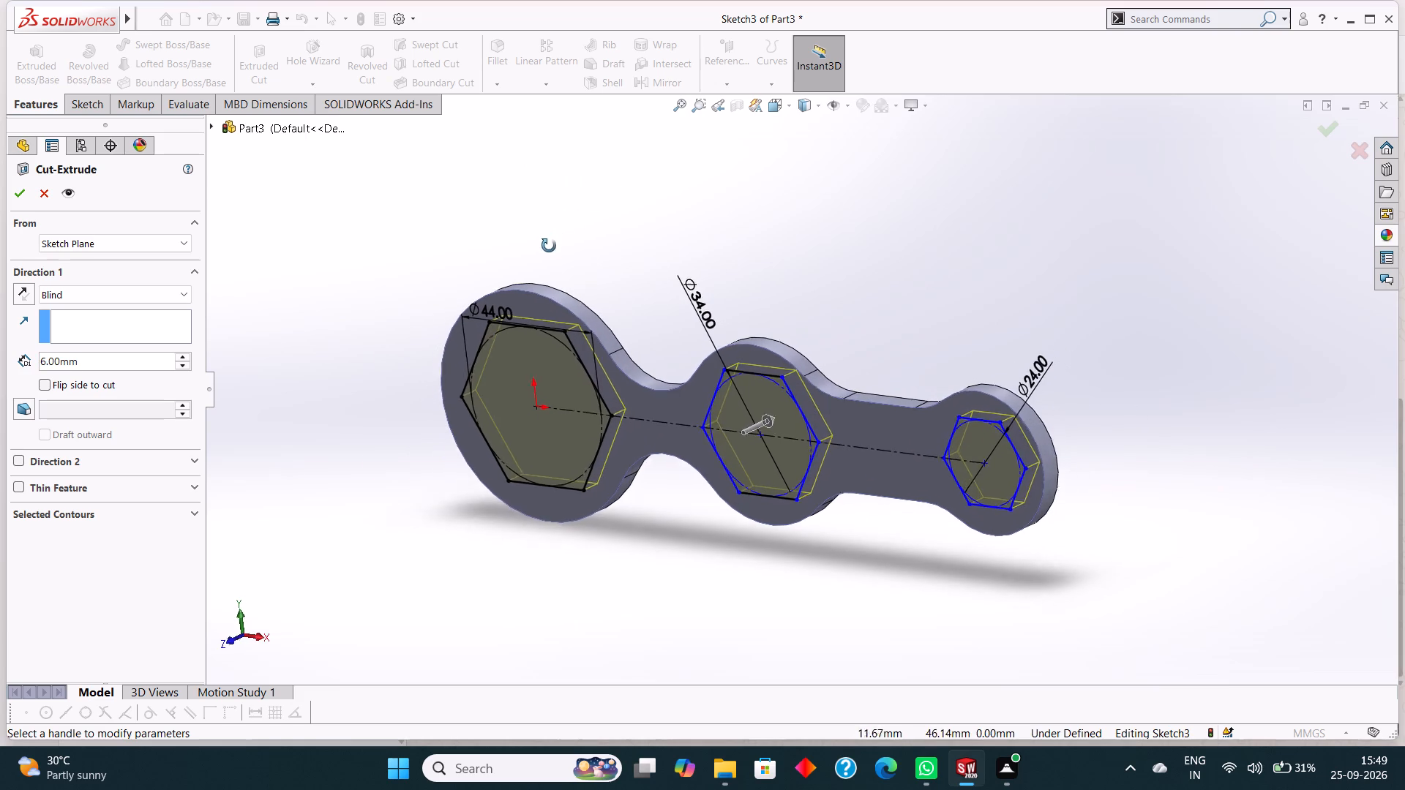
middle_drag(549, 246, 542, 255)
click(123, 296)
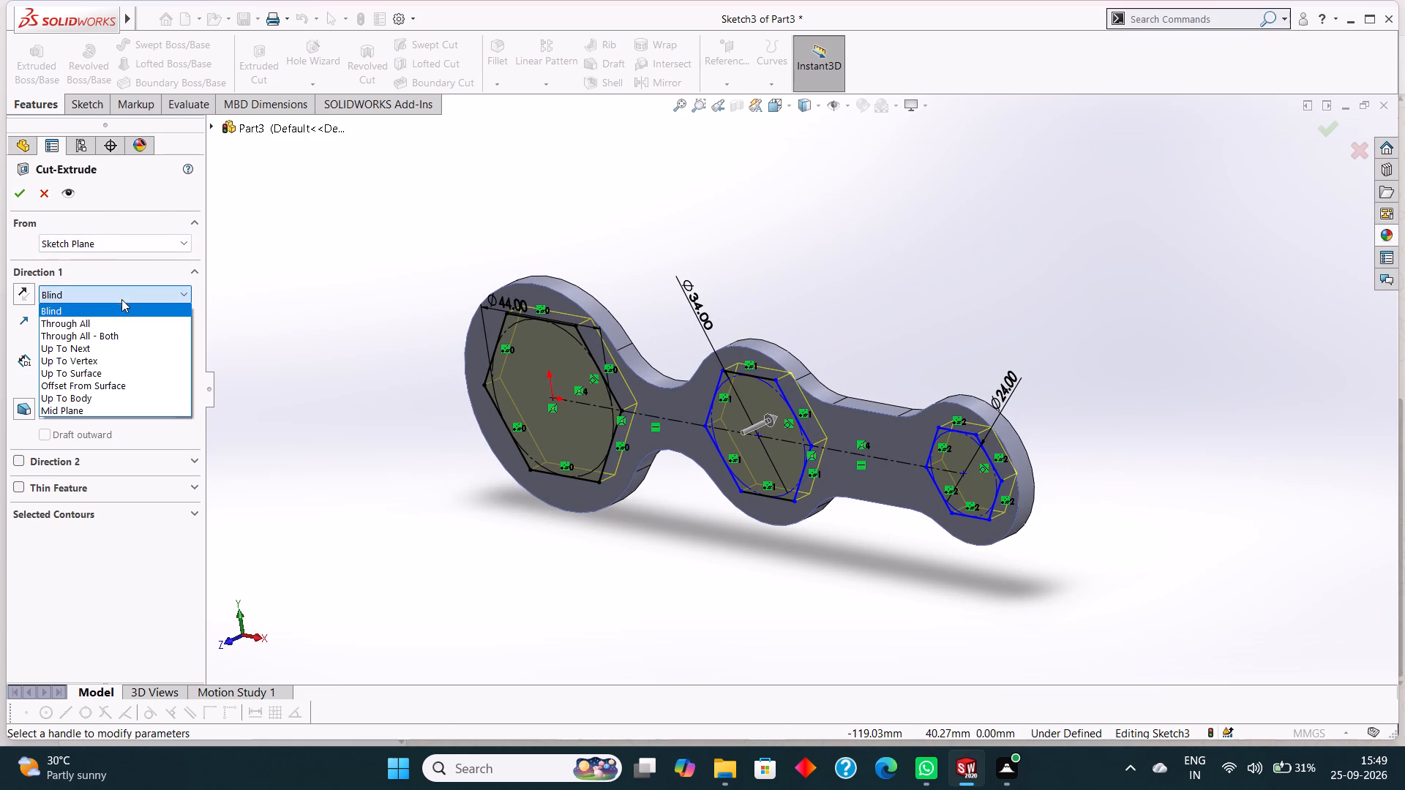
click(113, 319)
click(18, 198)
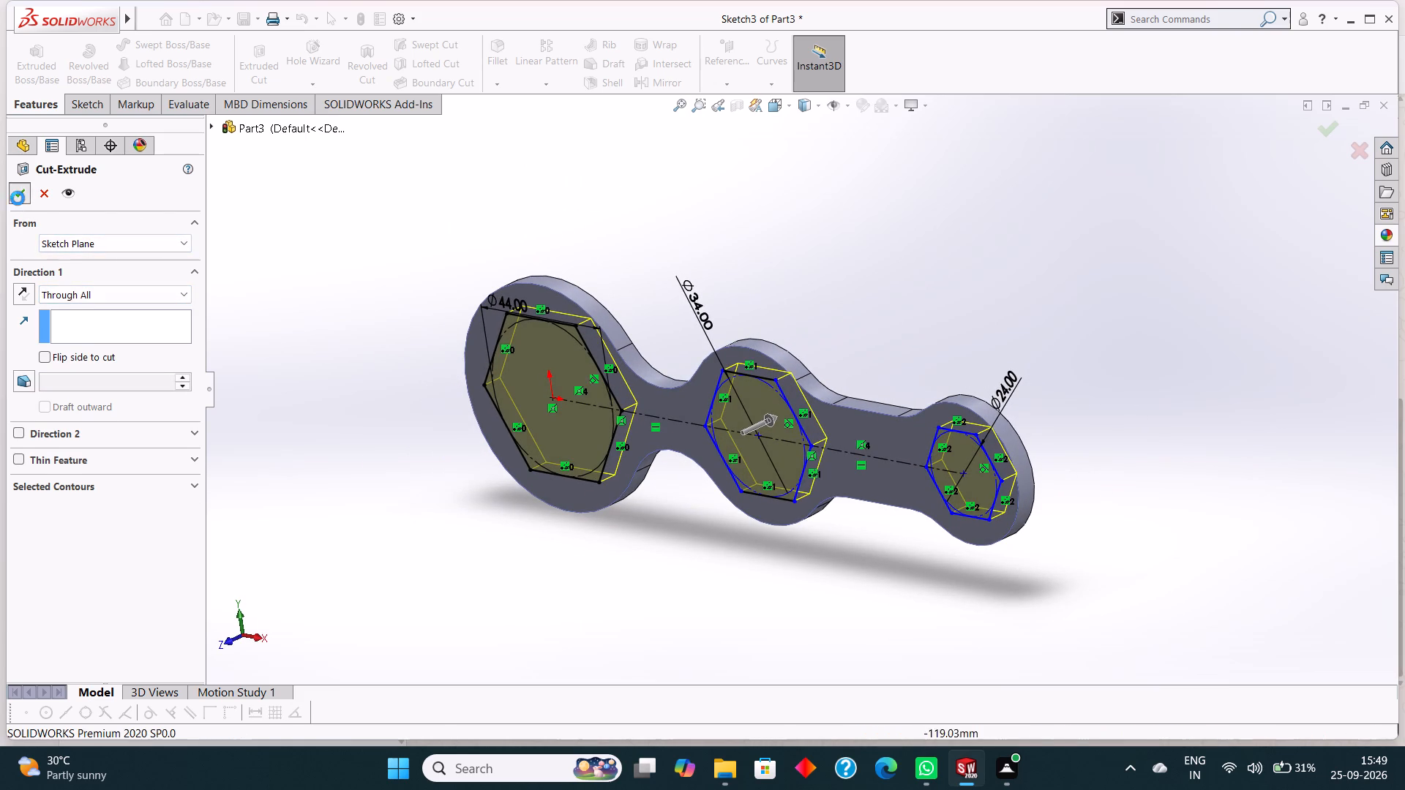
click(744, 266)
Start a new sketch on the plate's front face, viewed face-on.
middle_drag(760, 260, 869, 202)
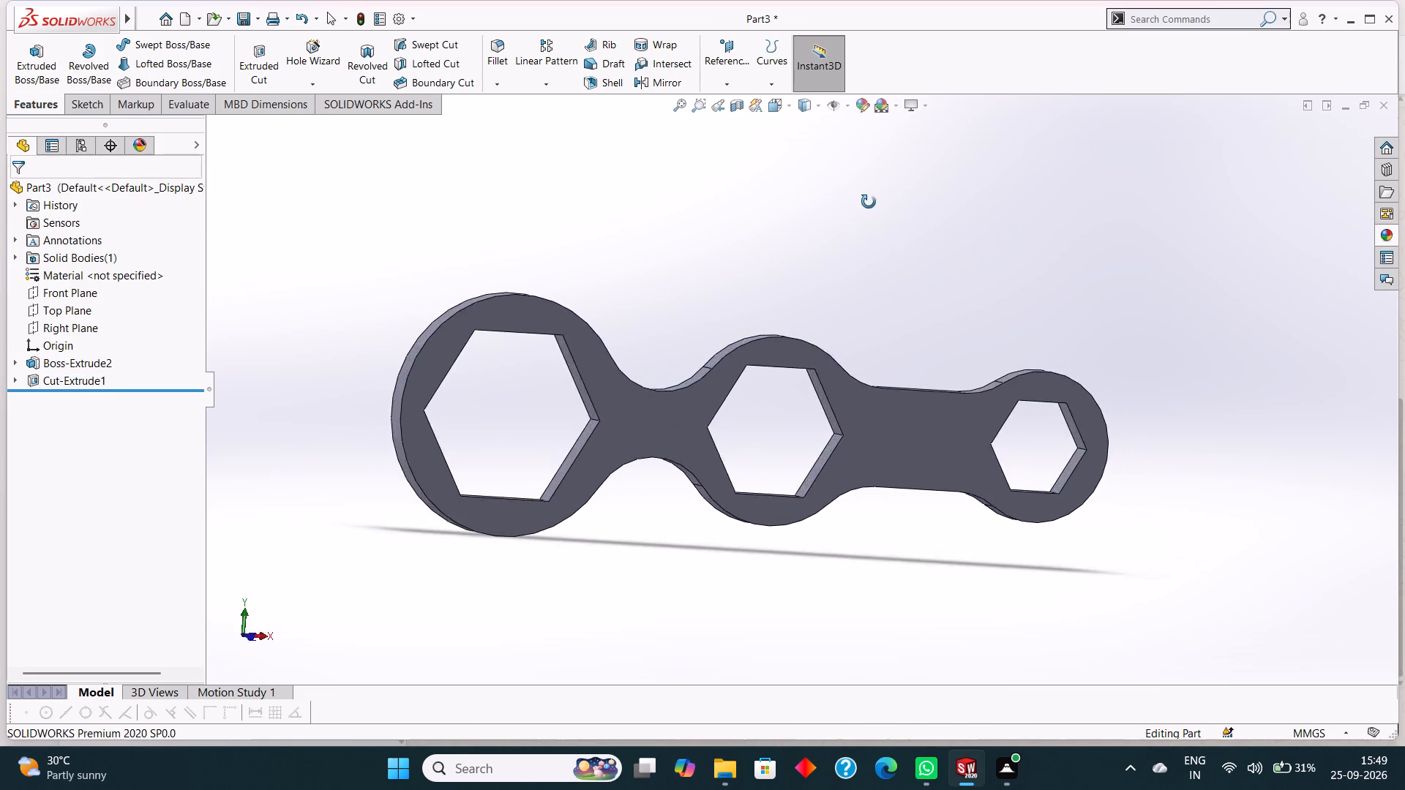
middle_drag(869, 202, 803, 204)
scroll(803, 204, up, 3)
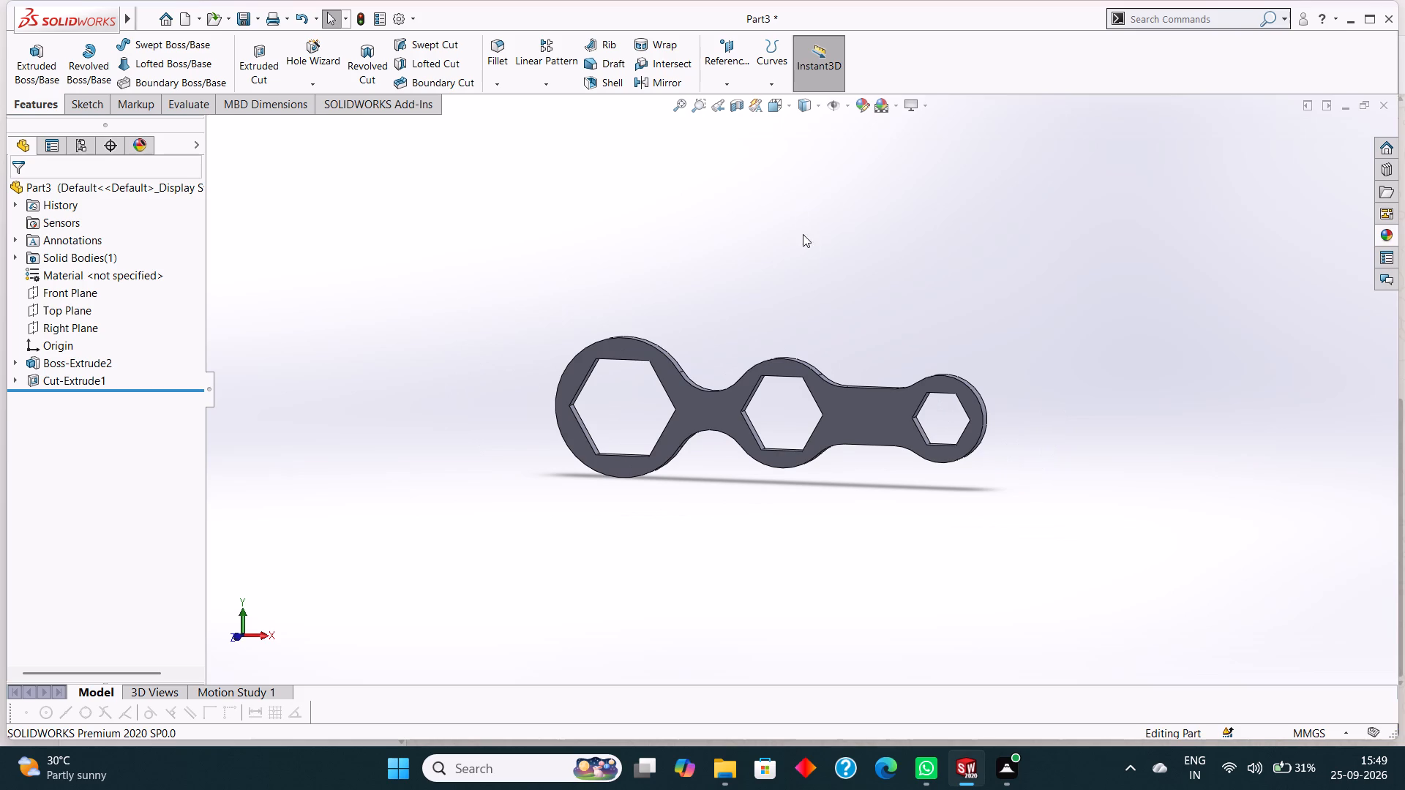
middle_drag(811, 235, 827, 233)
click(704, 402)
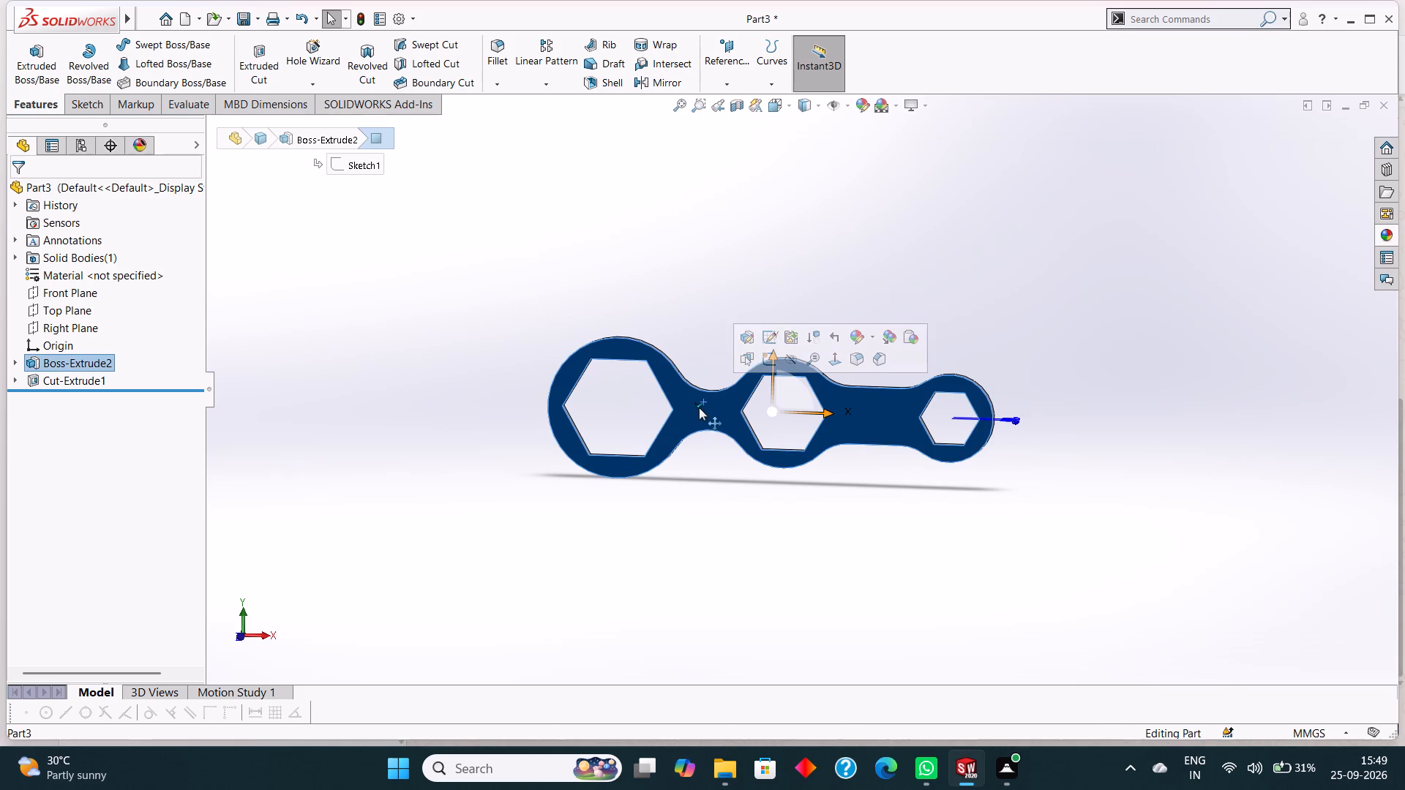
key(ctrl+8)
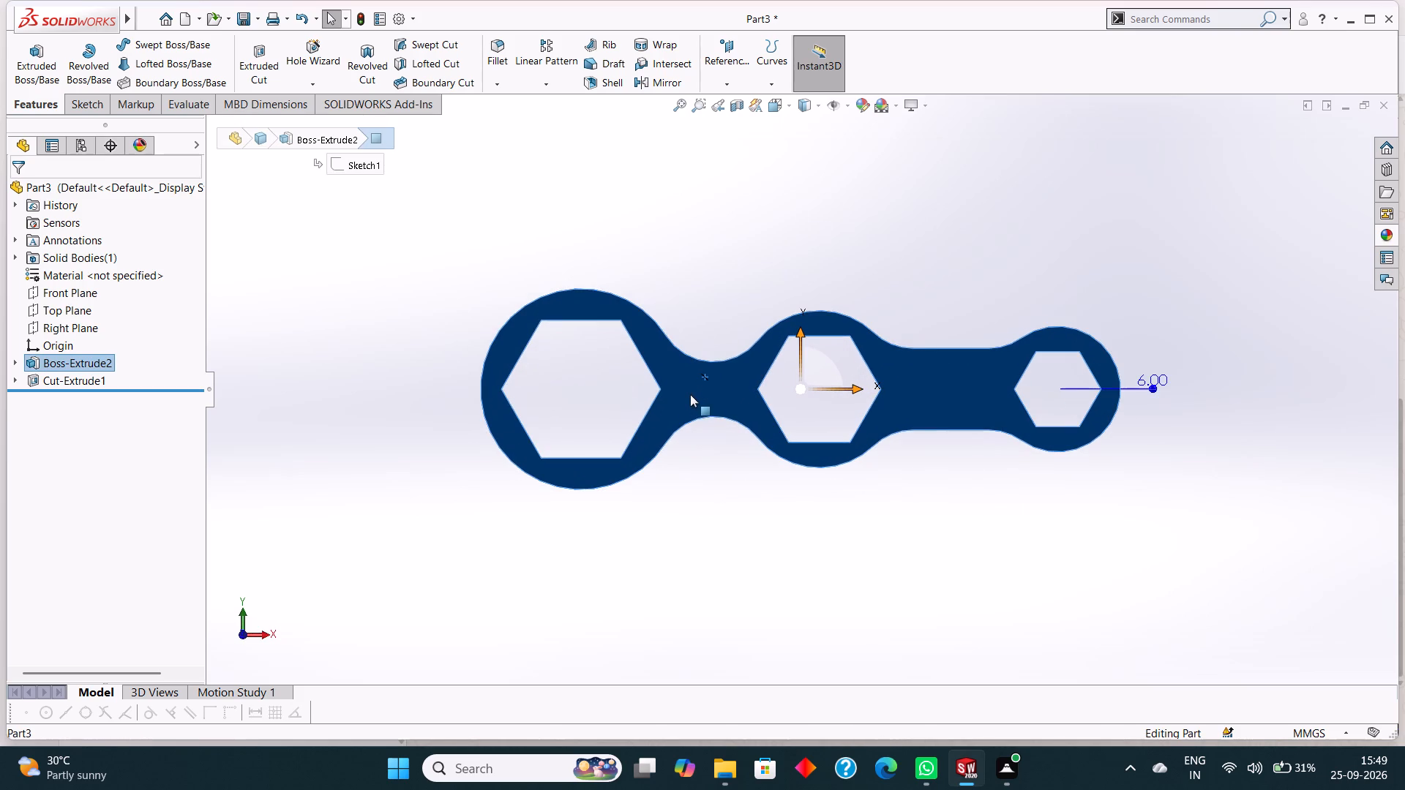
right_click(676, 383)
click(713, 363)
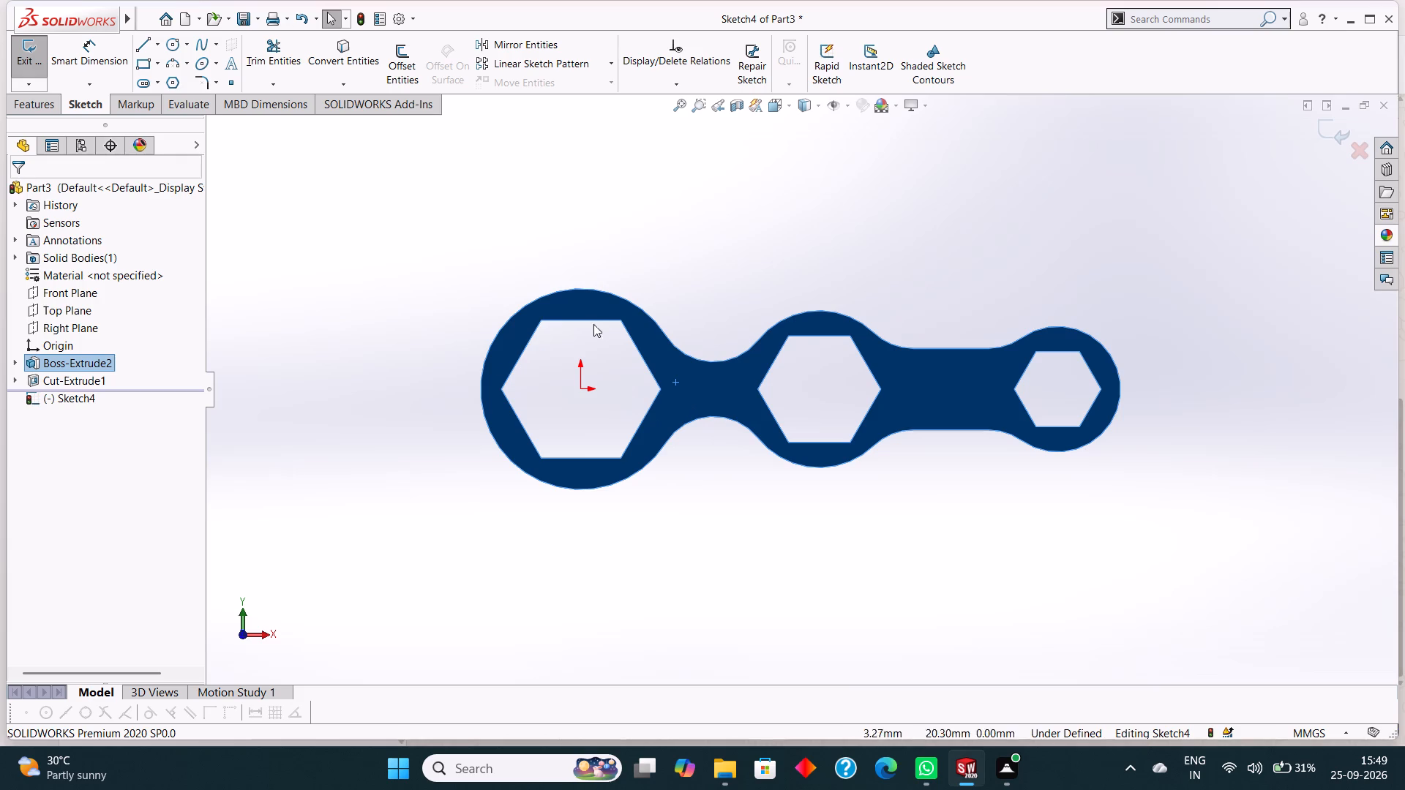
Sketch two circles about 13 mm in diameter, level with the origin, one on each neck between the lobes.
click(169, 51)
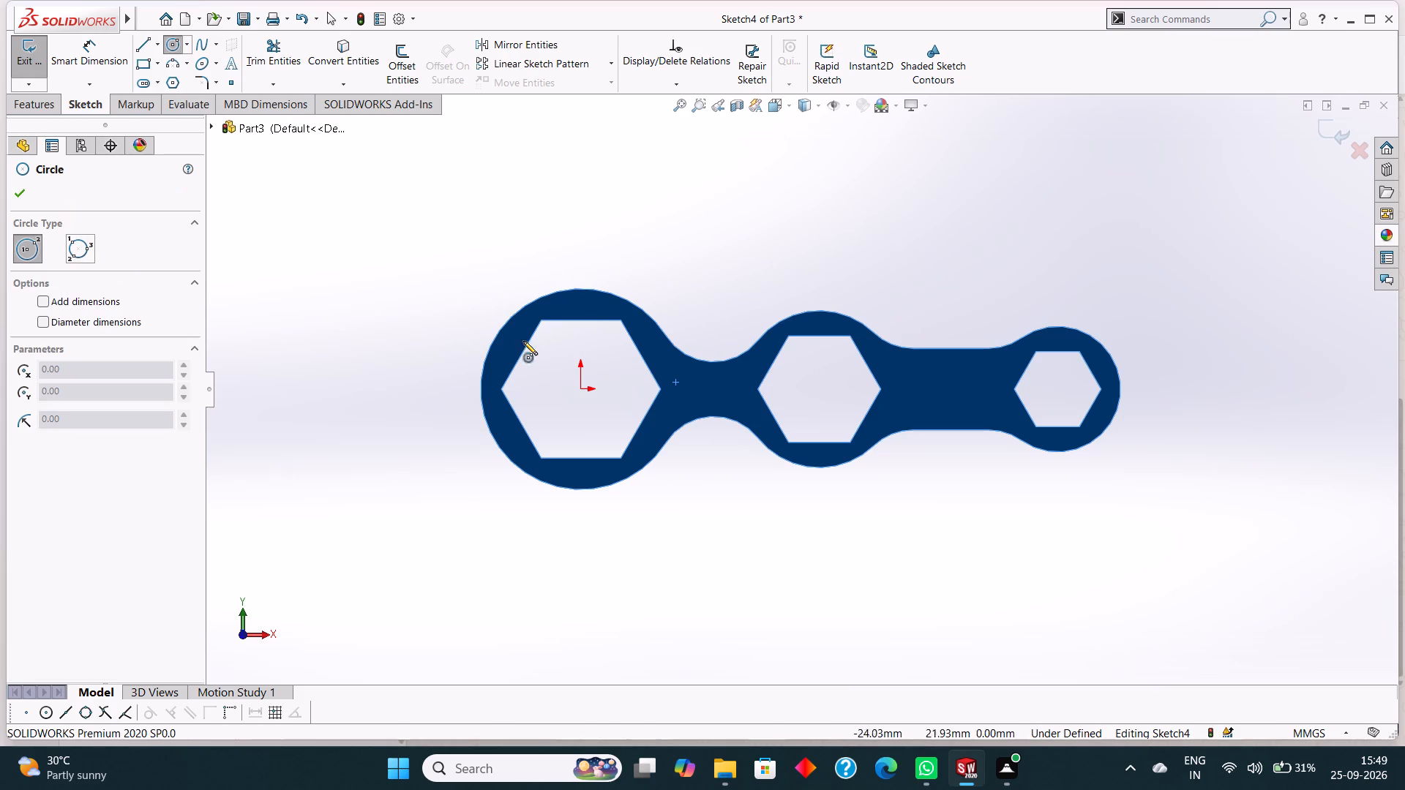
click(702, 393)
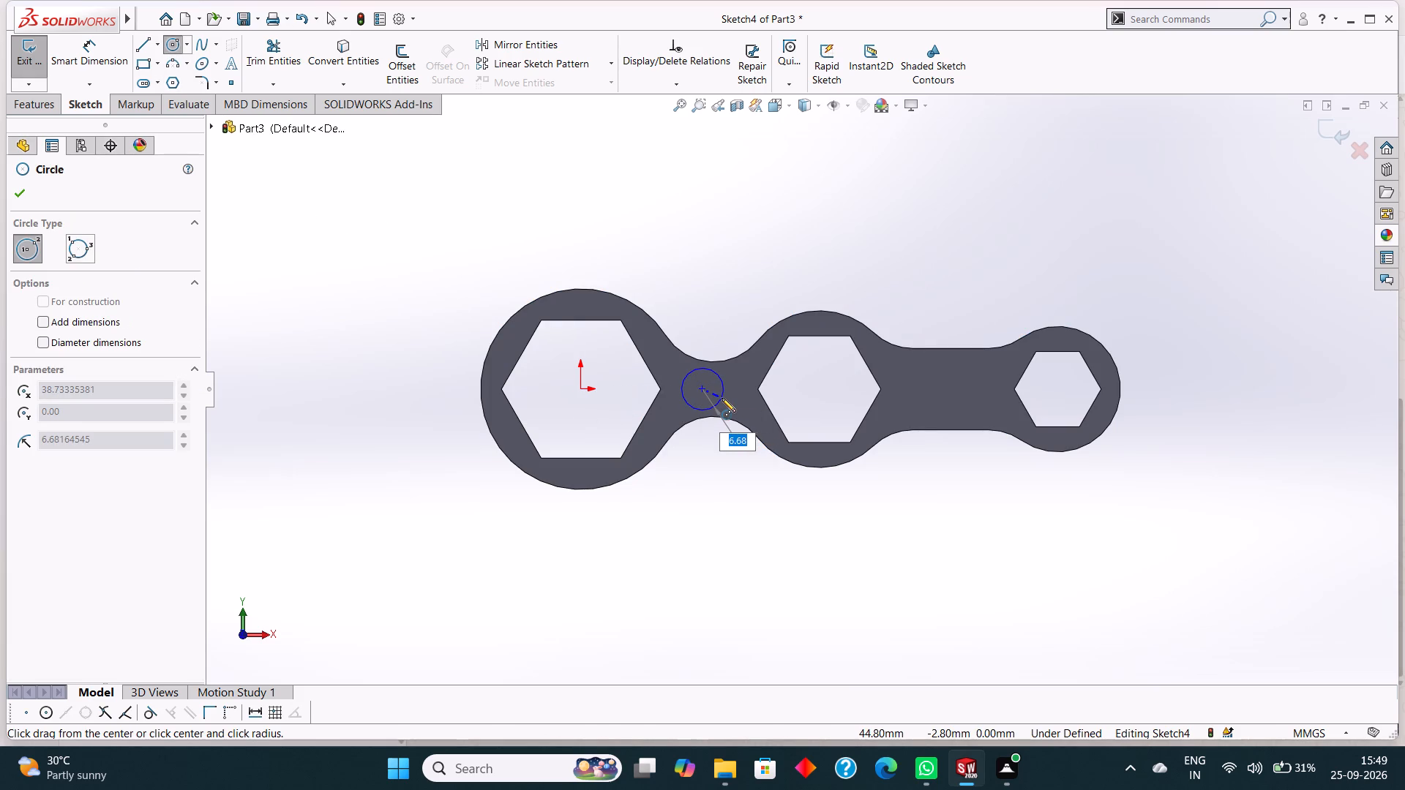
click(722, 398)
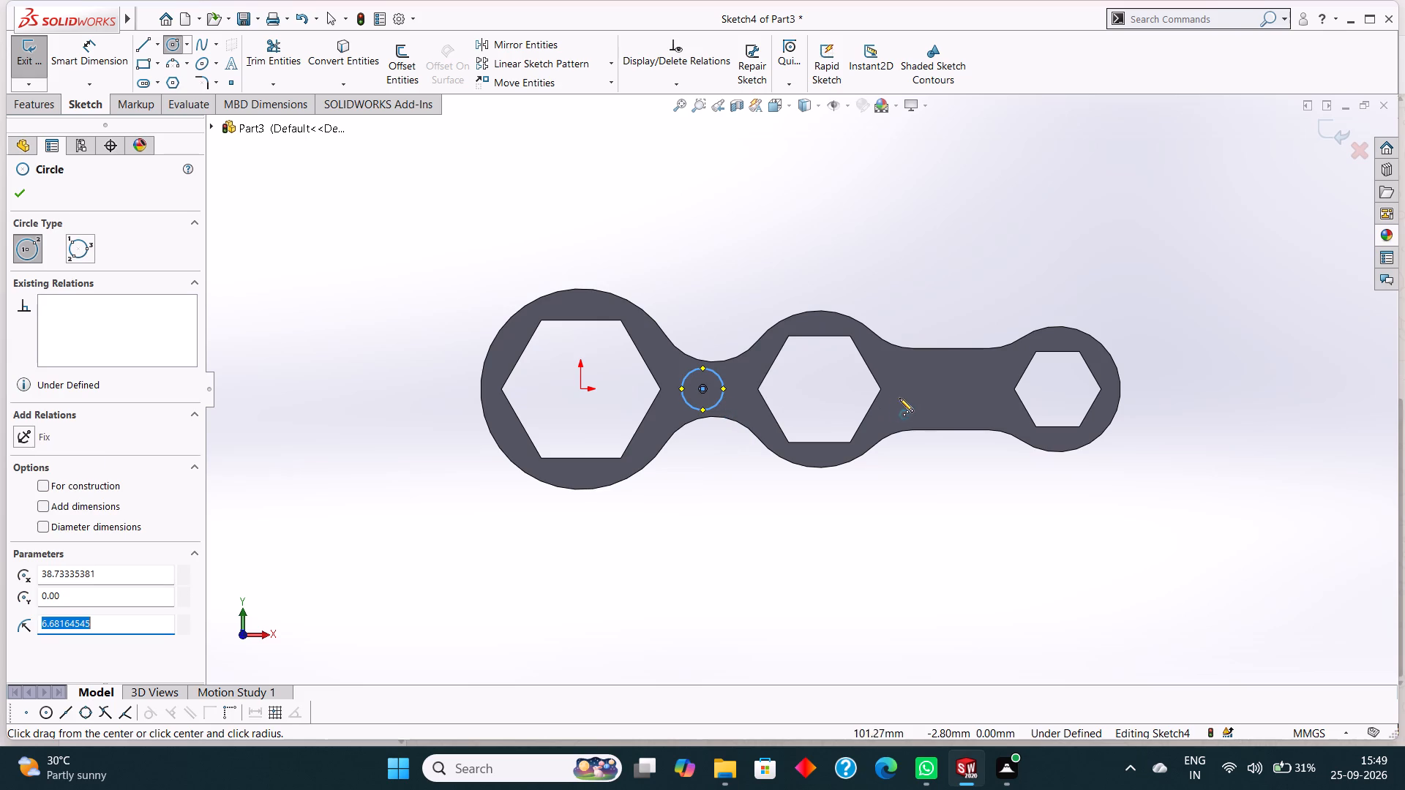
click(940, 391)
click(958, 399)
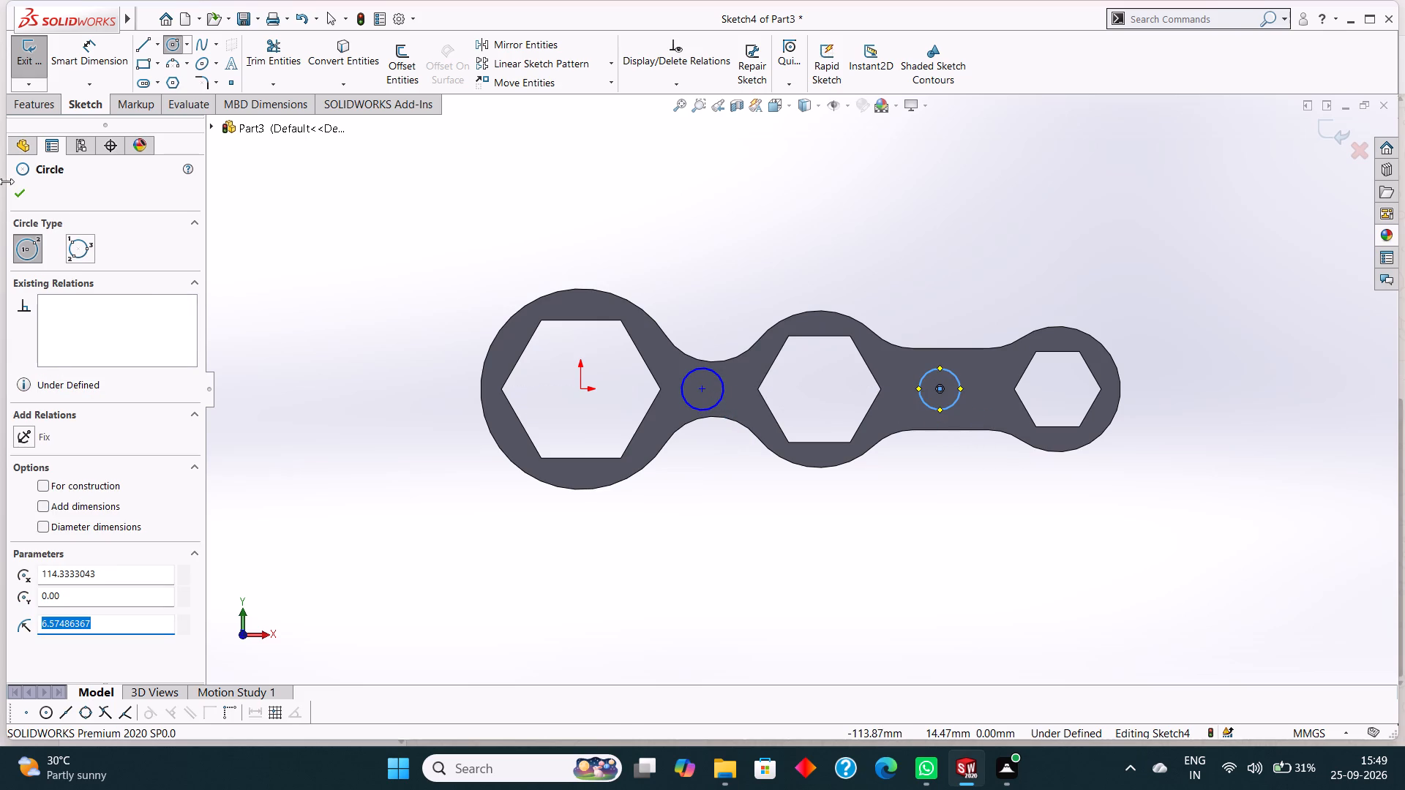
click(17, 192)
Dimension both neck circles at 8 mm diameter.
click(93, 64)
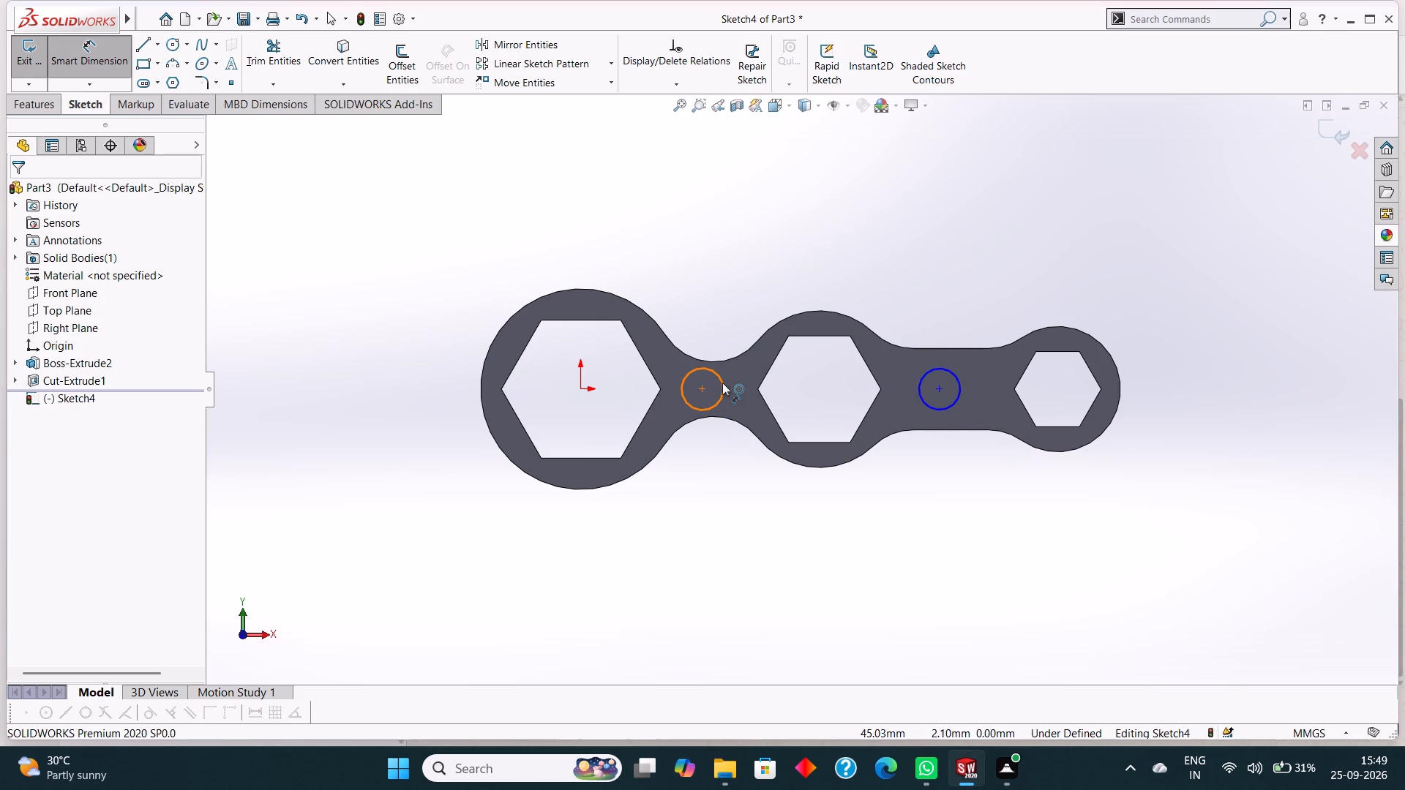
click(722, 381)
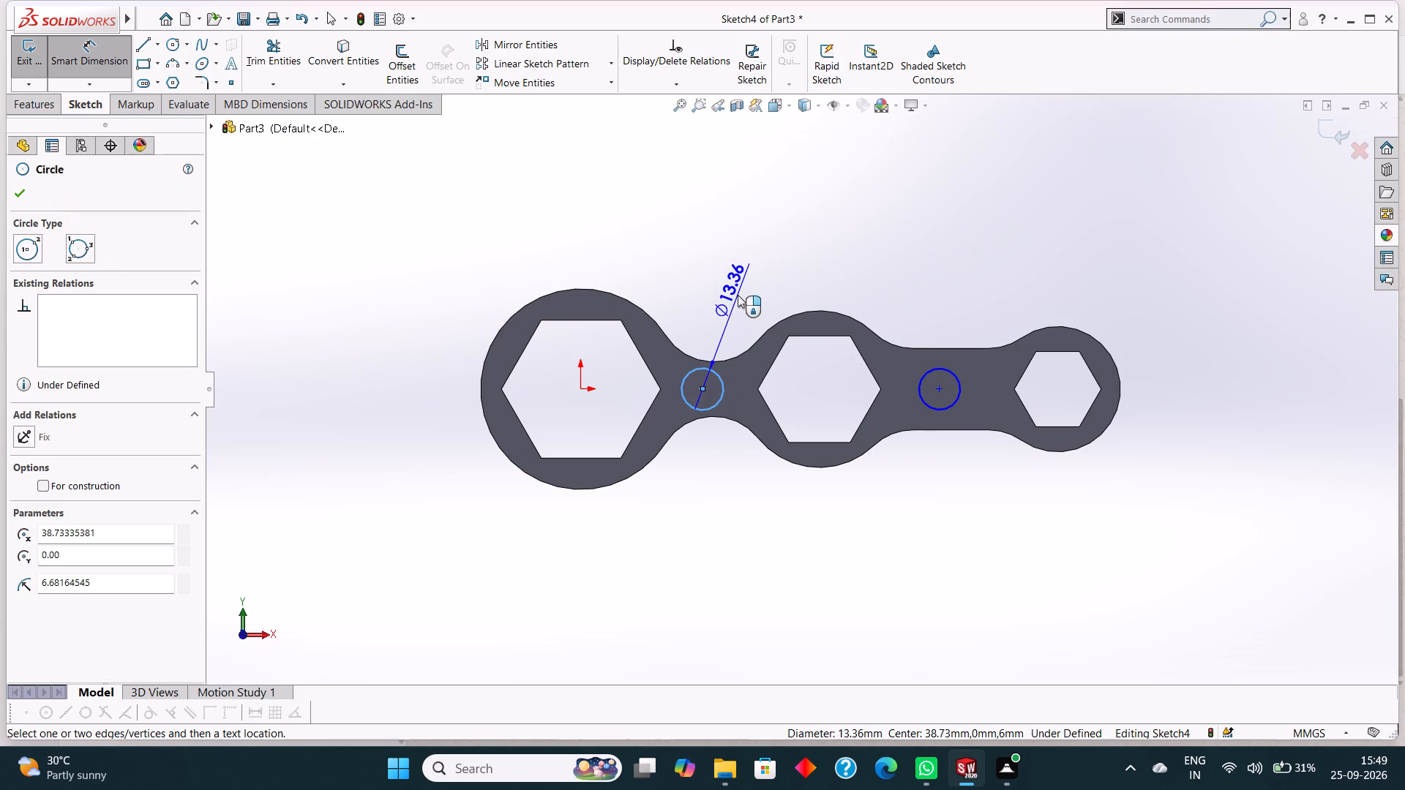
click(738, 295)
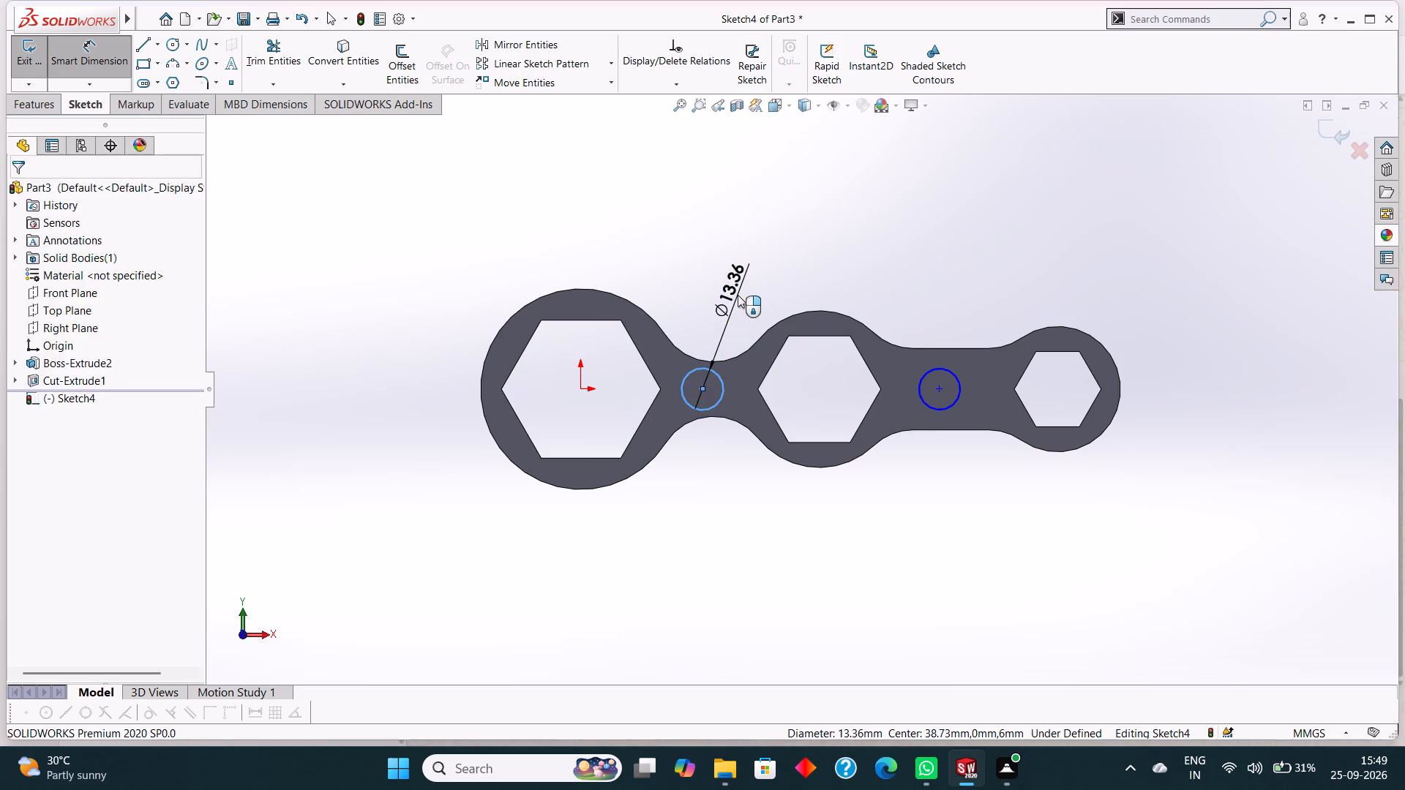
key(8)
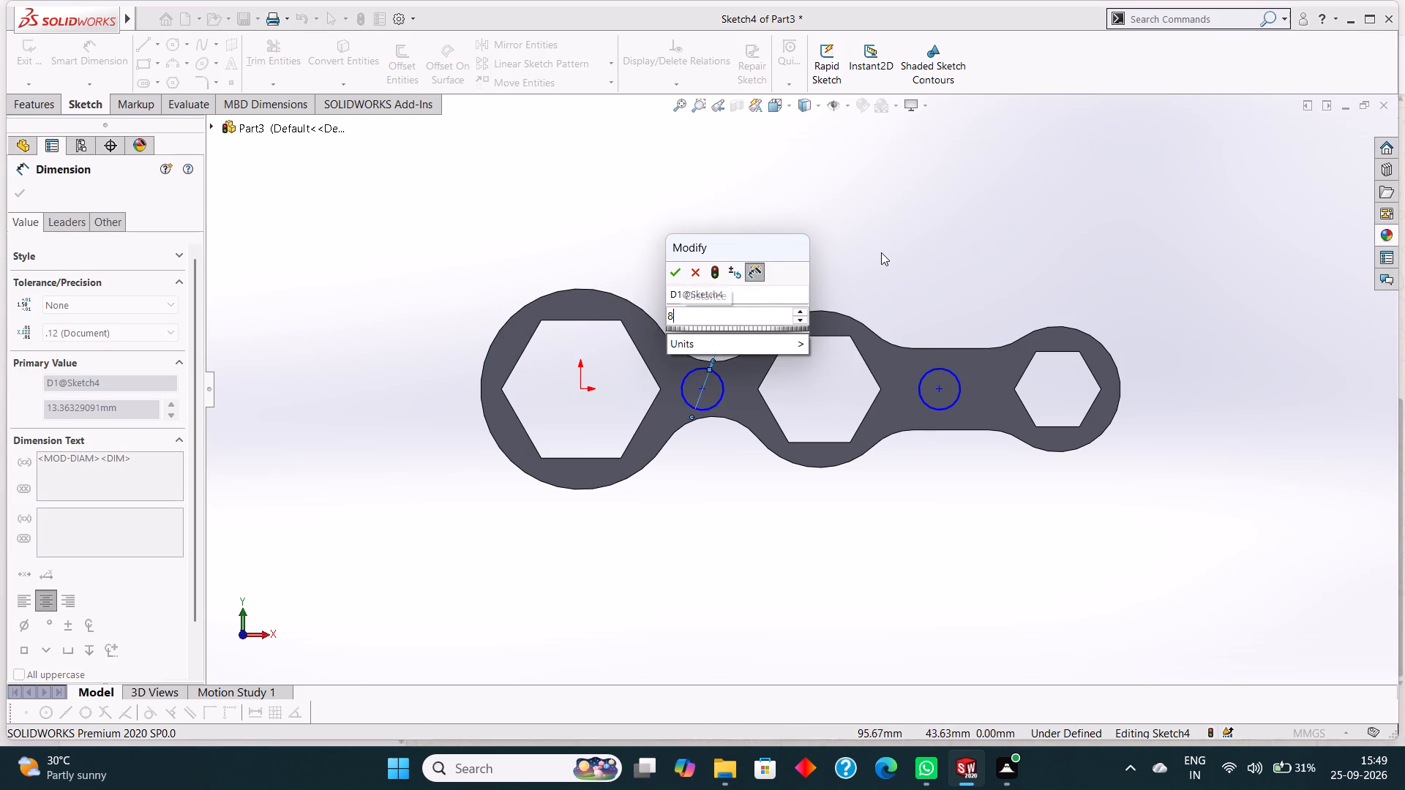
key(Return)
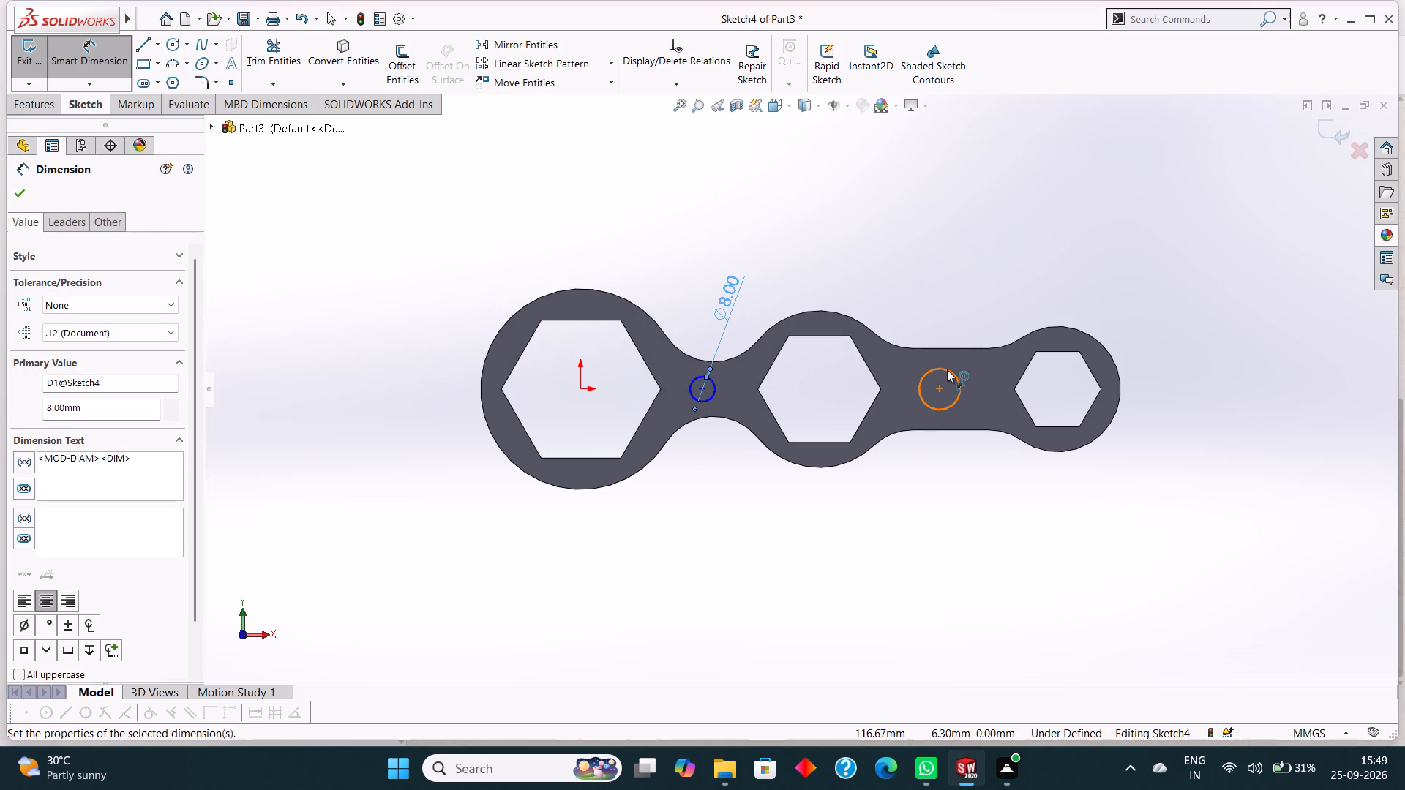
click(947, 369)
click(967, 287)
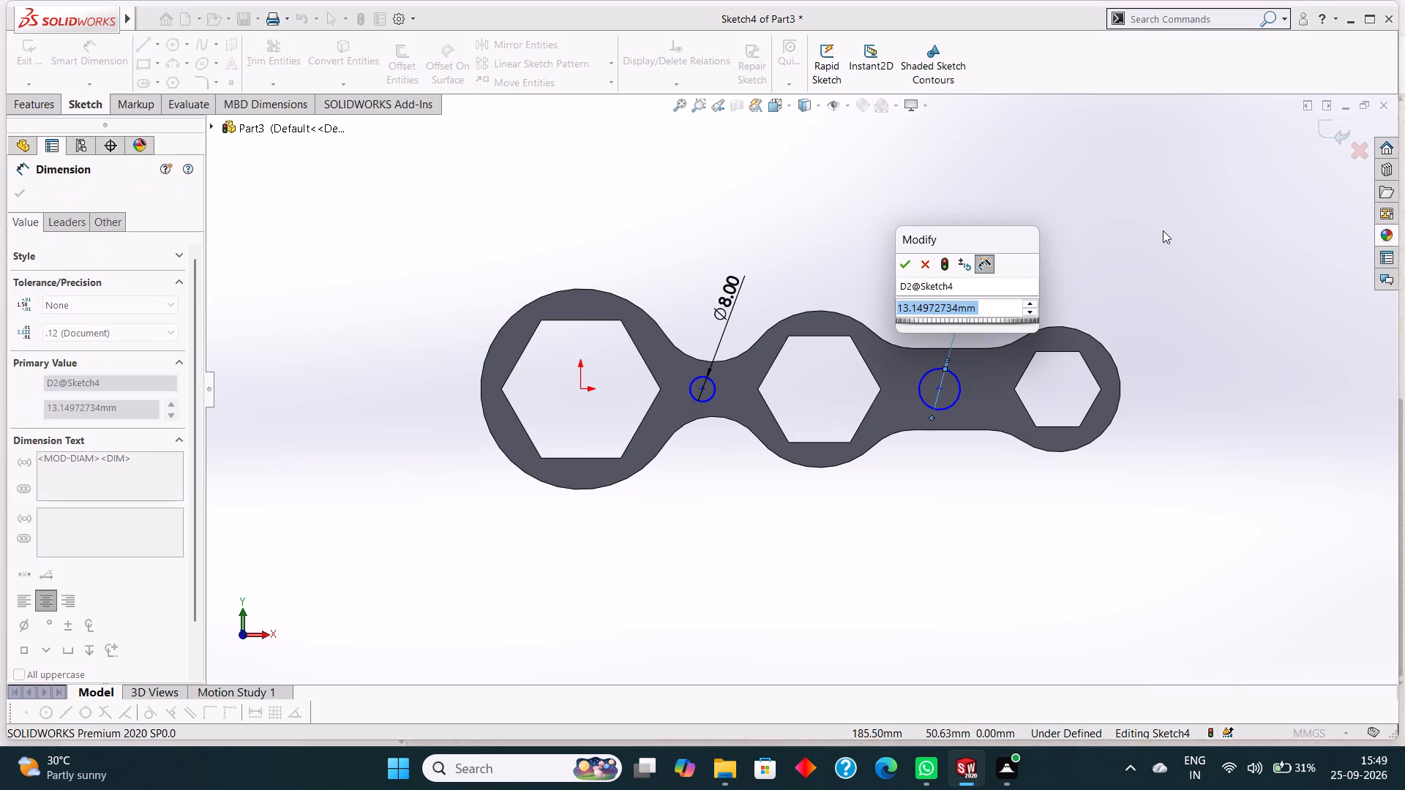
key(8)
key(Return)
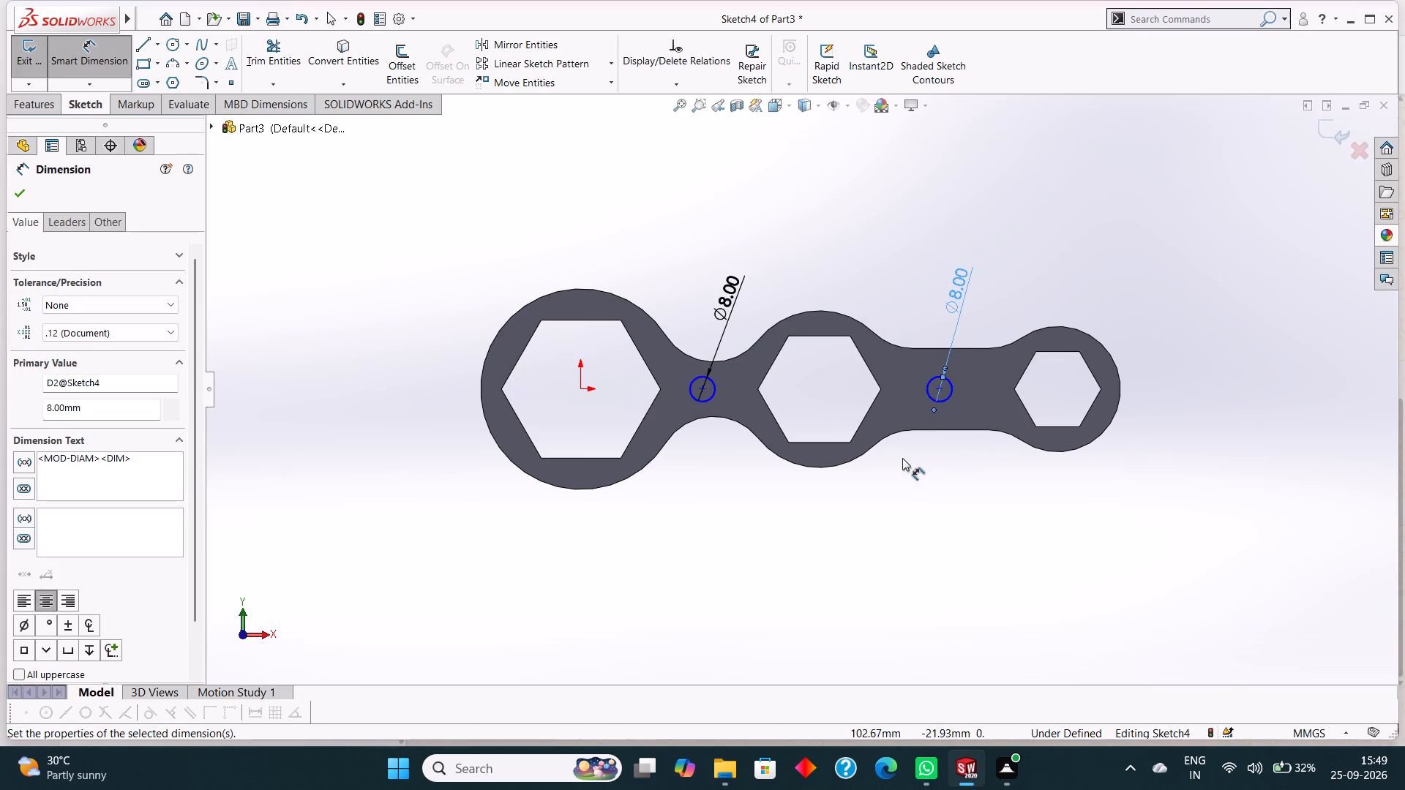
Dimension the horizontal distance from the origin to the centre of the circle between the large and middle lobes at 38 mm.
click(702, 388)
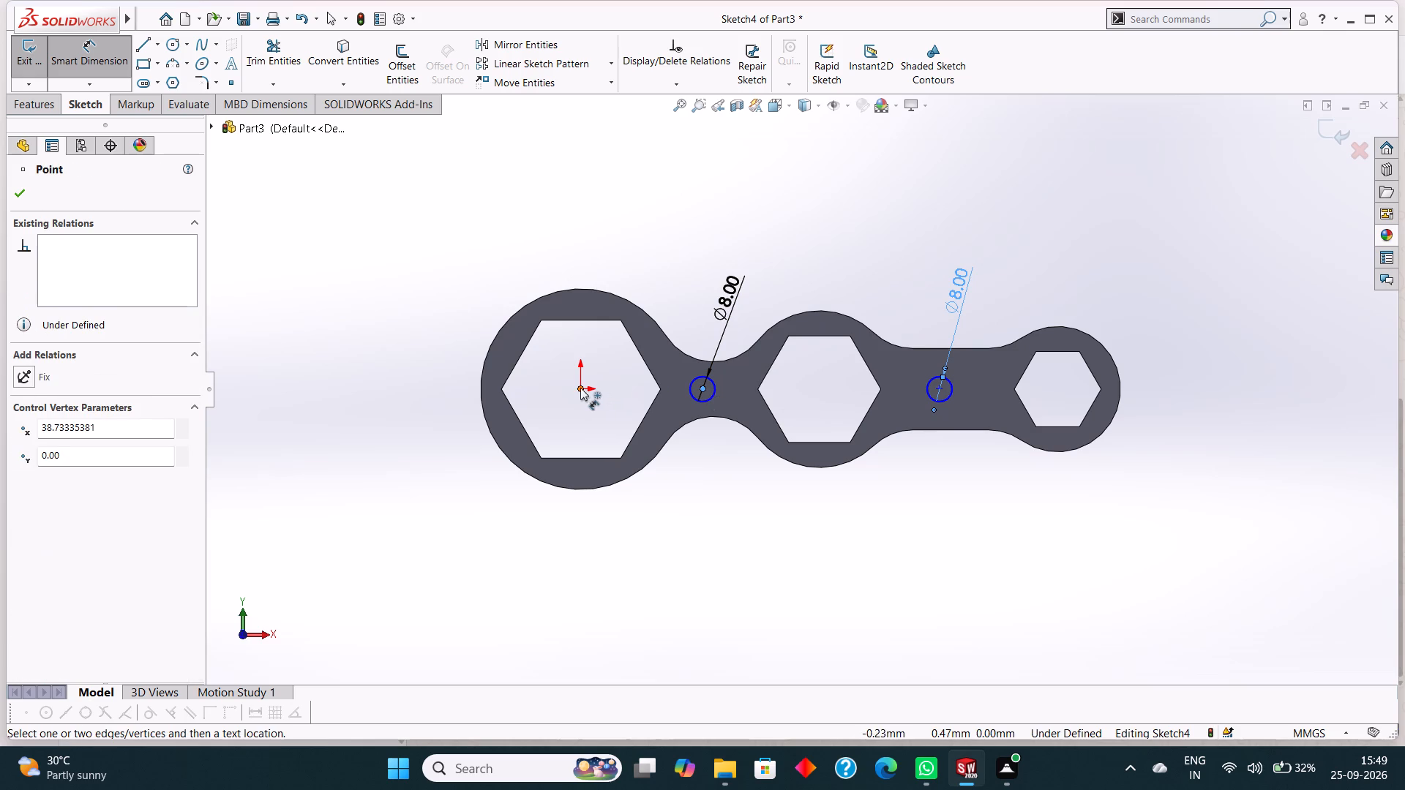
click(580, 388)
click(655, 503)
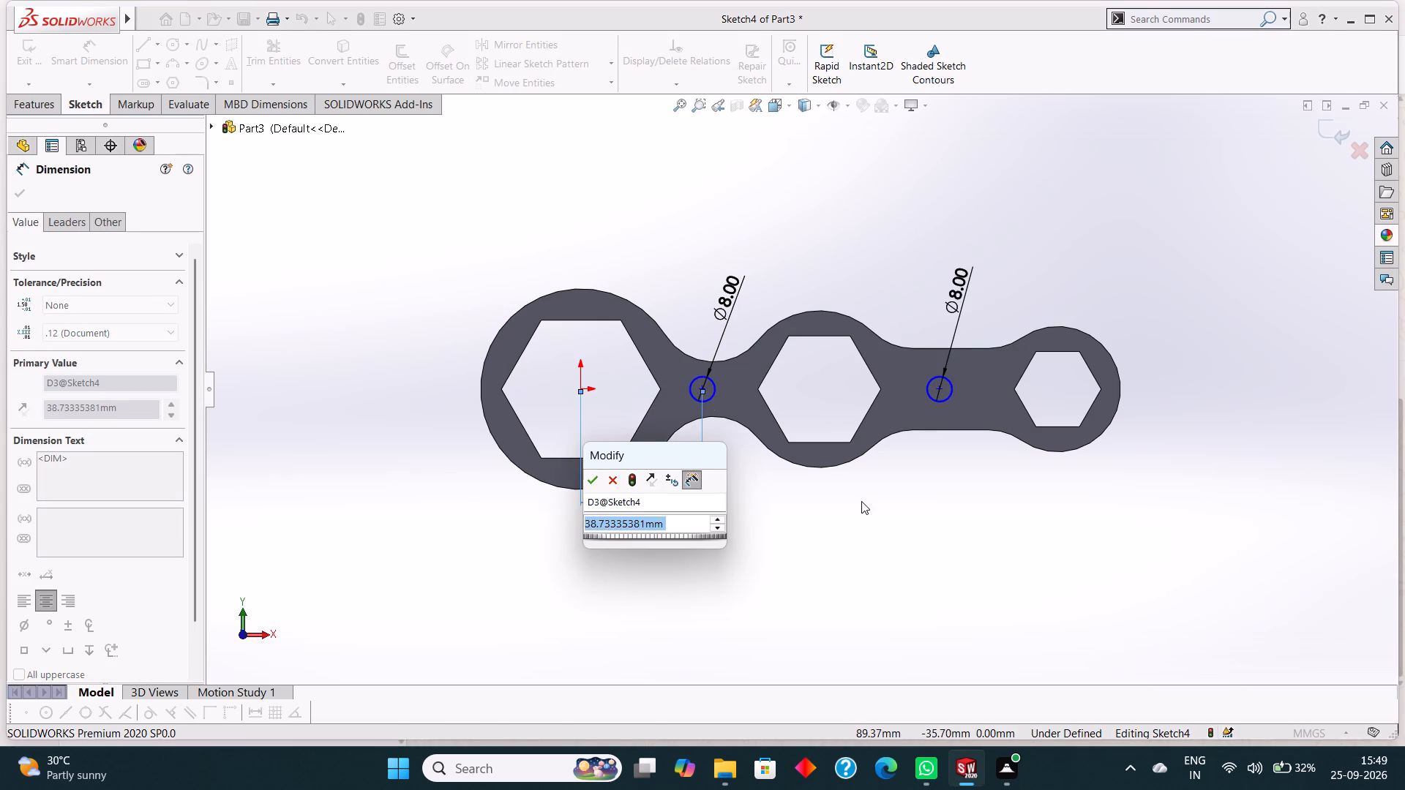
text(38)
key(Return)
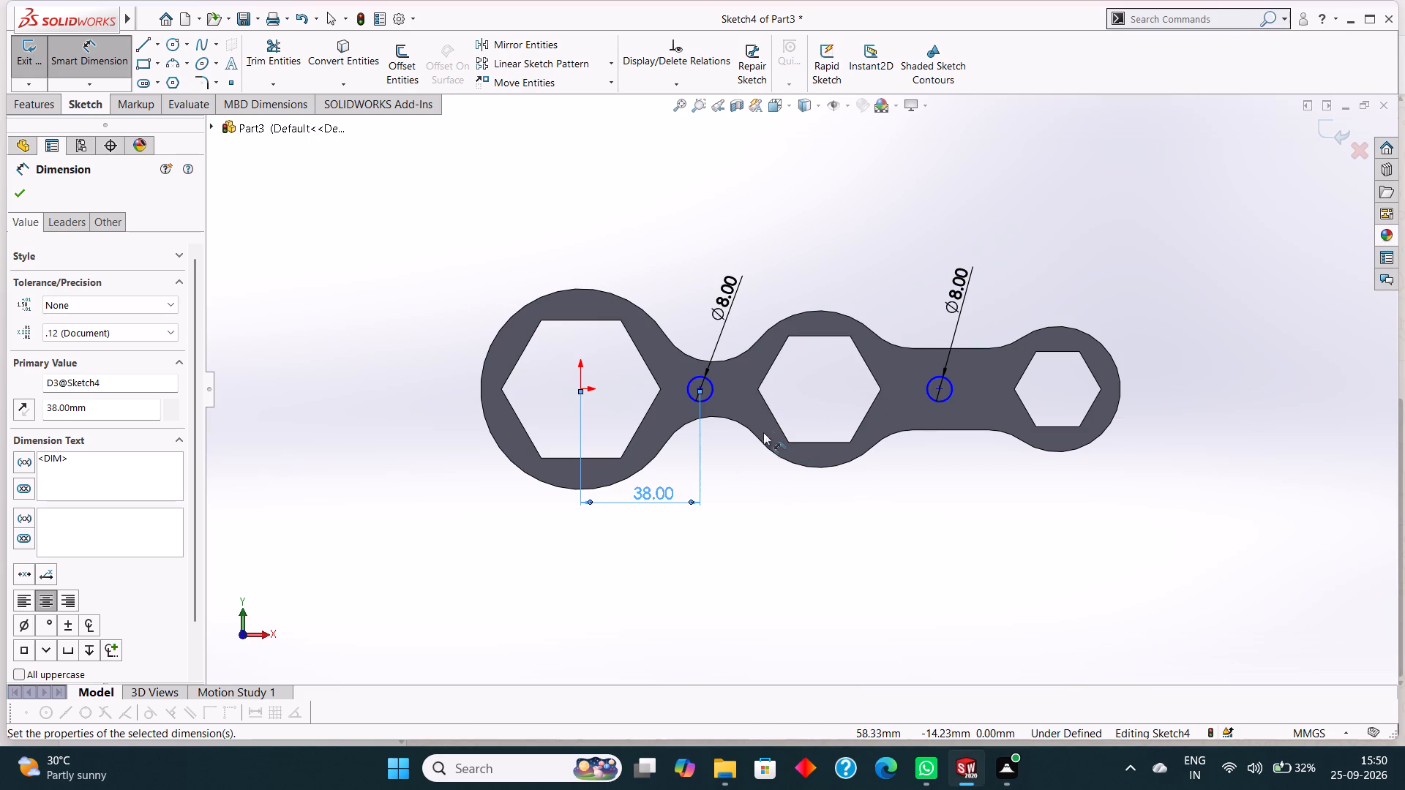
Draw a horizontal construction line across the middle lobe's hexagonal cutout, joining its two opposite corners.
click(27, 190)
click(15, 192)
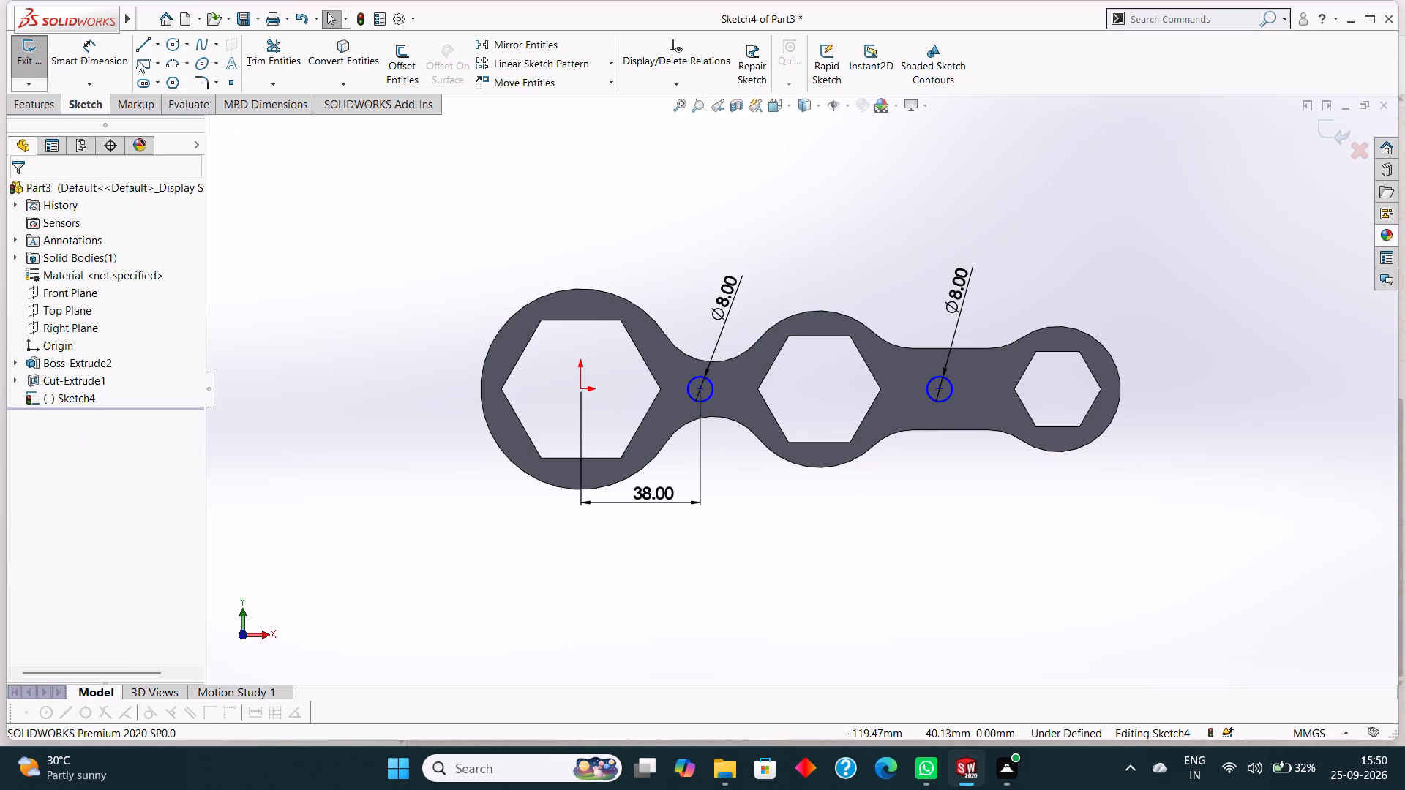
click(158, 53)
click(167, 82)
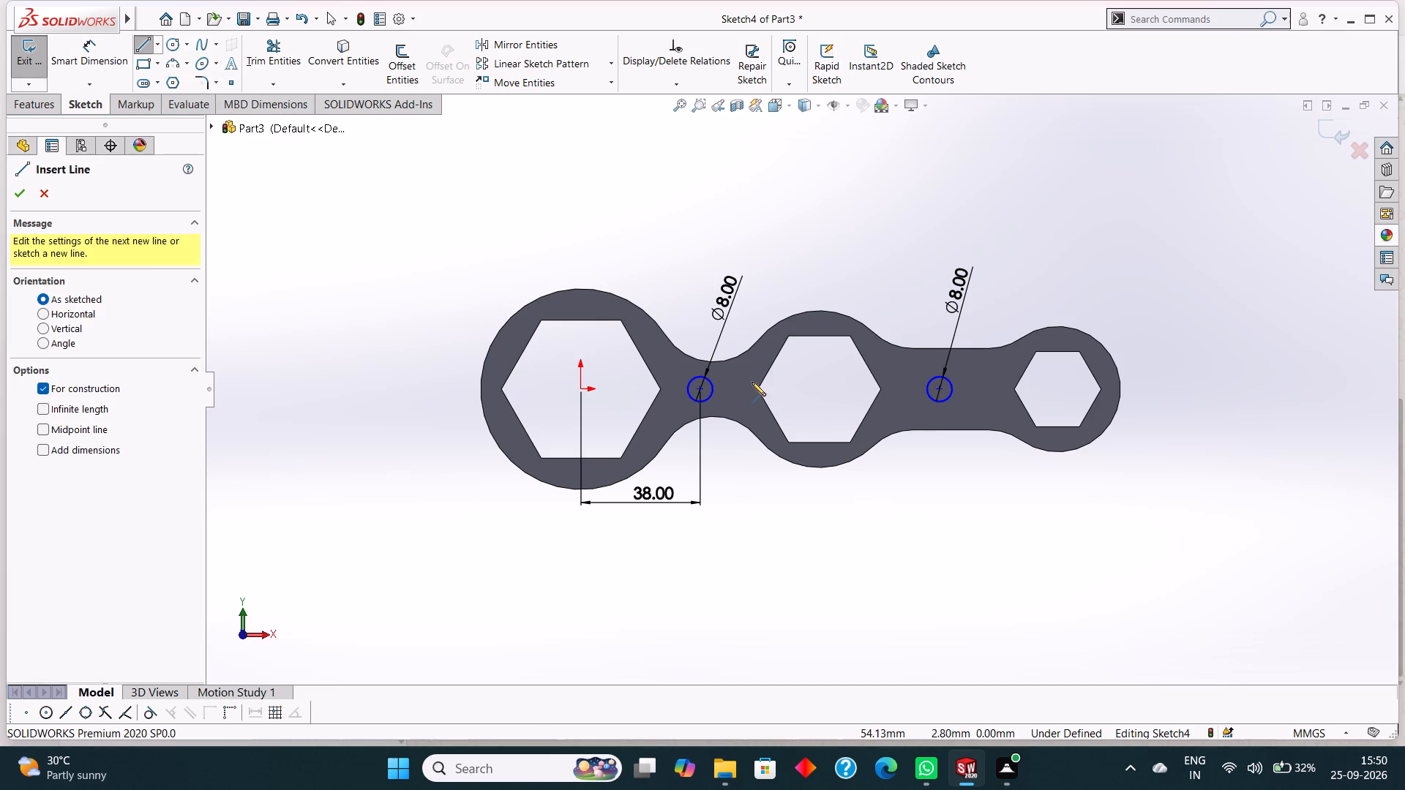
click(760, 391)
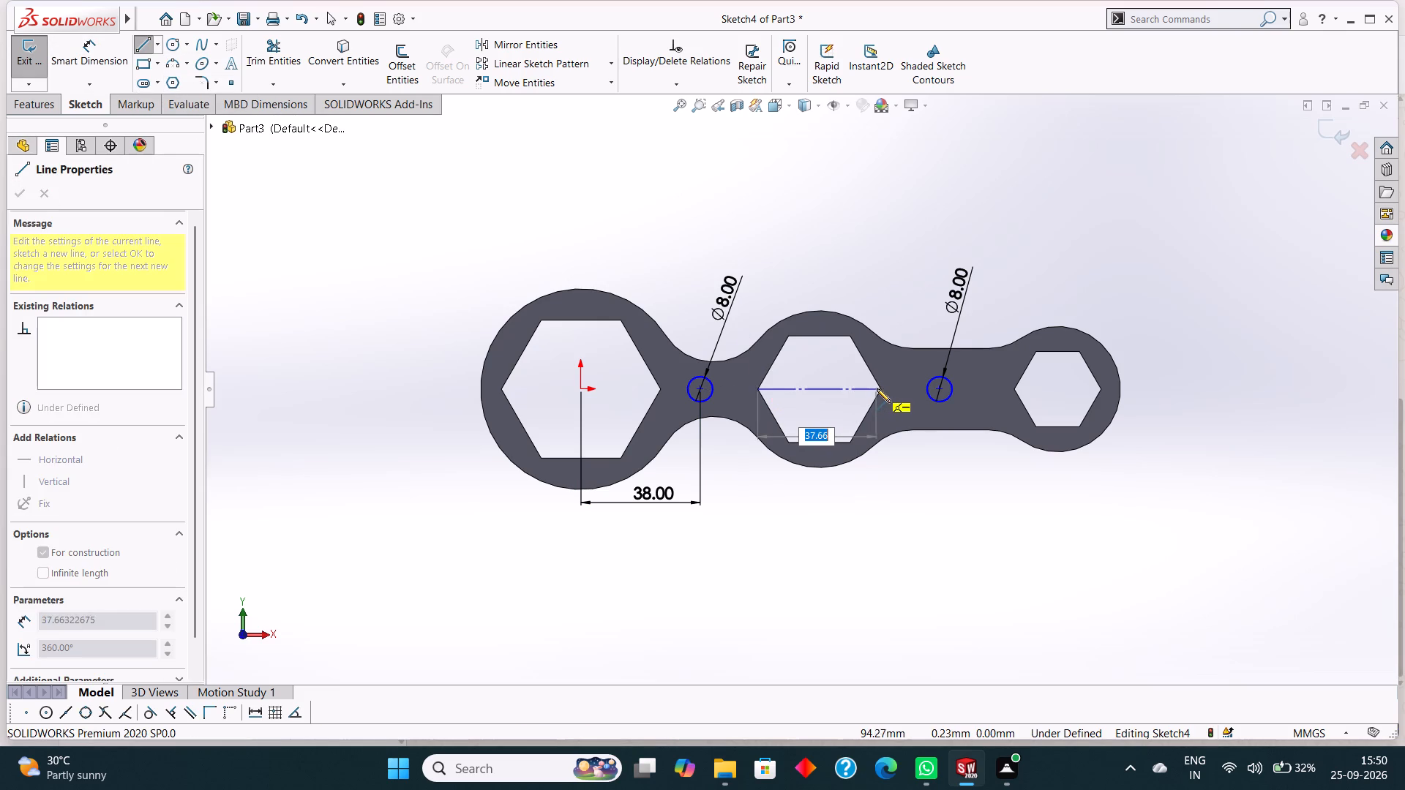
click(881, 388)
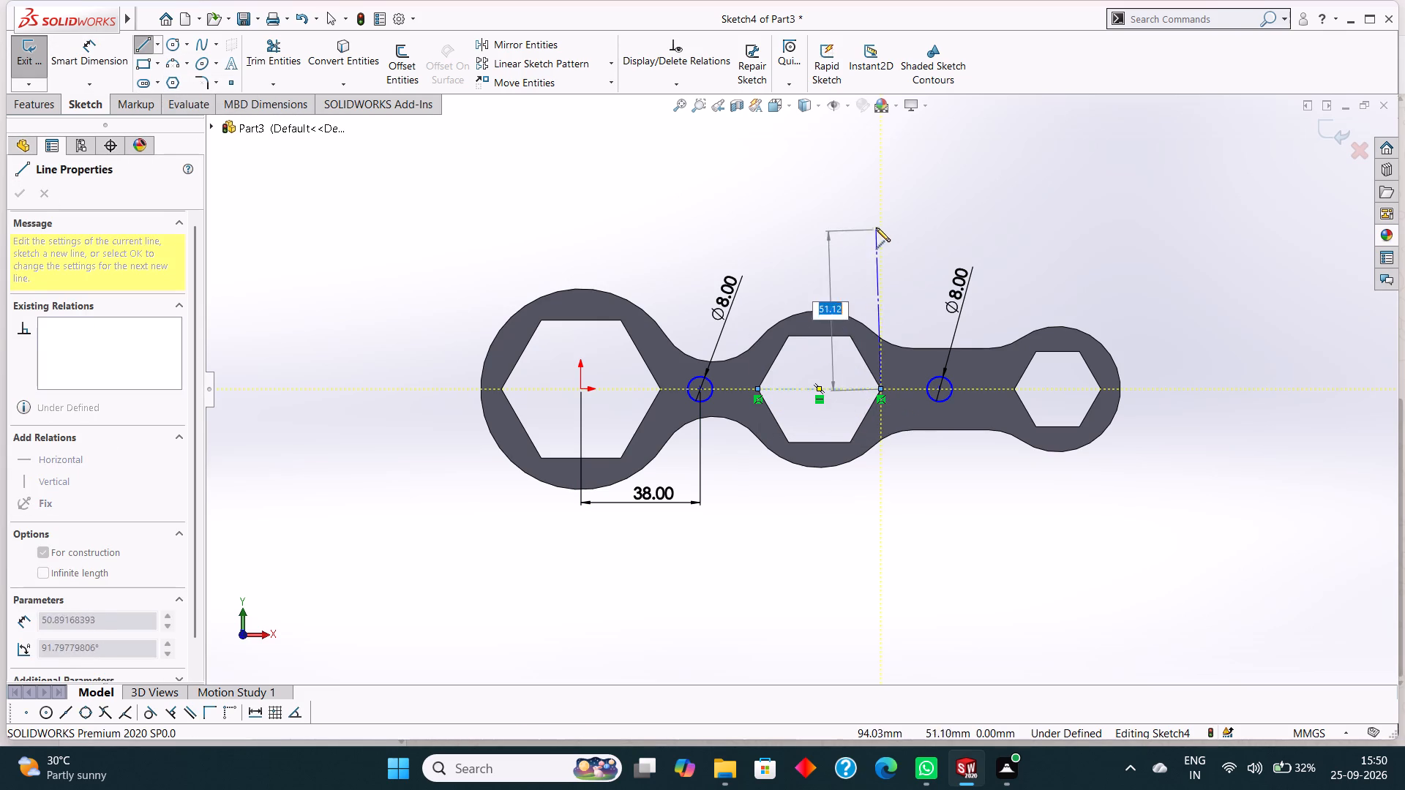
right_click(896, 221)
click(934, 228)
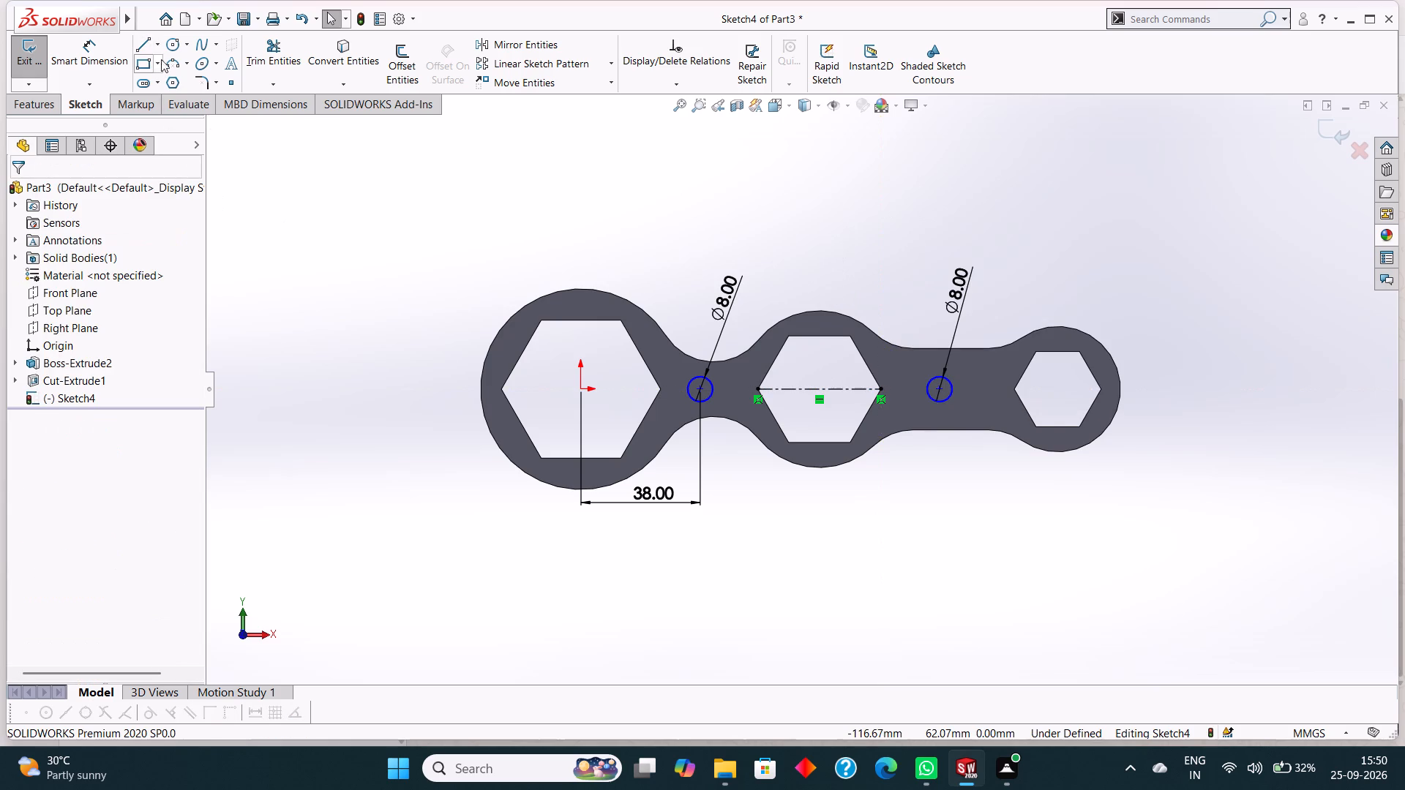
Dimension the horizontal distance from the construction line's midpoint to the centre of the circle between the middle and small lobes at 38 mm.
click(97, 50)
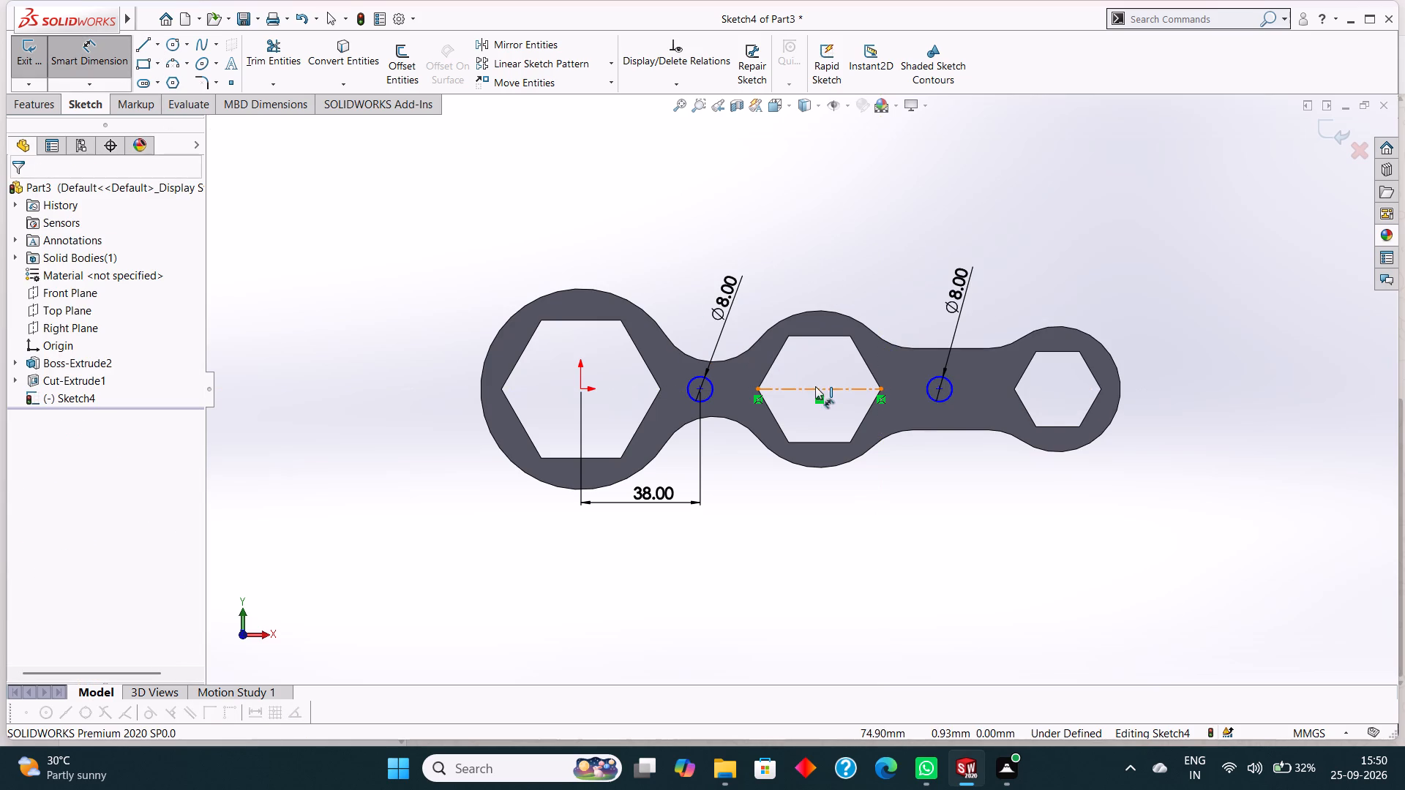
click(819, 390)
click(937, 389)
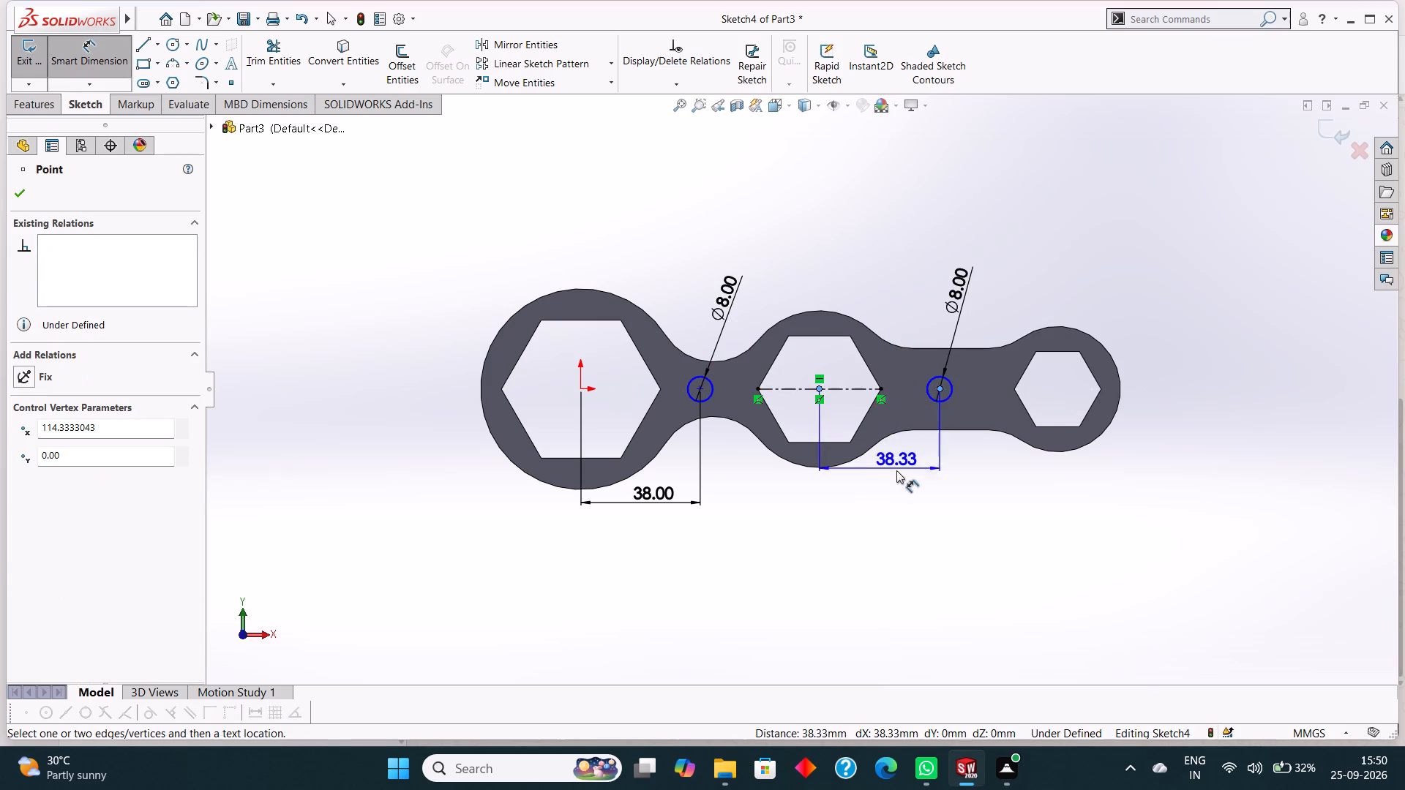
click(892, 478)
text(38)
key(Return)
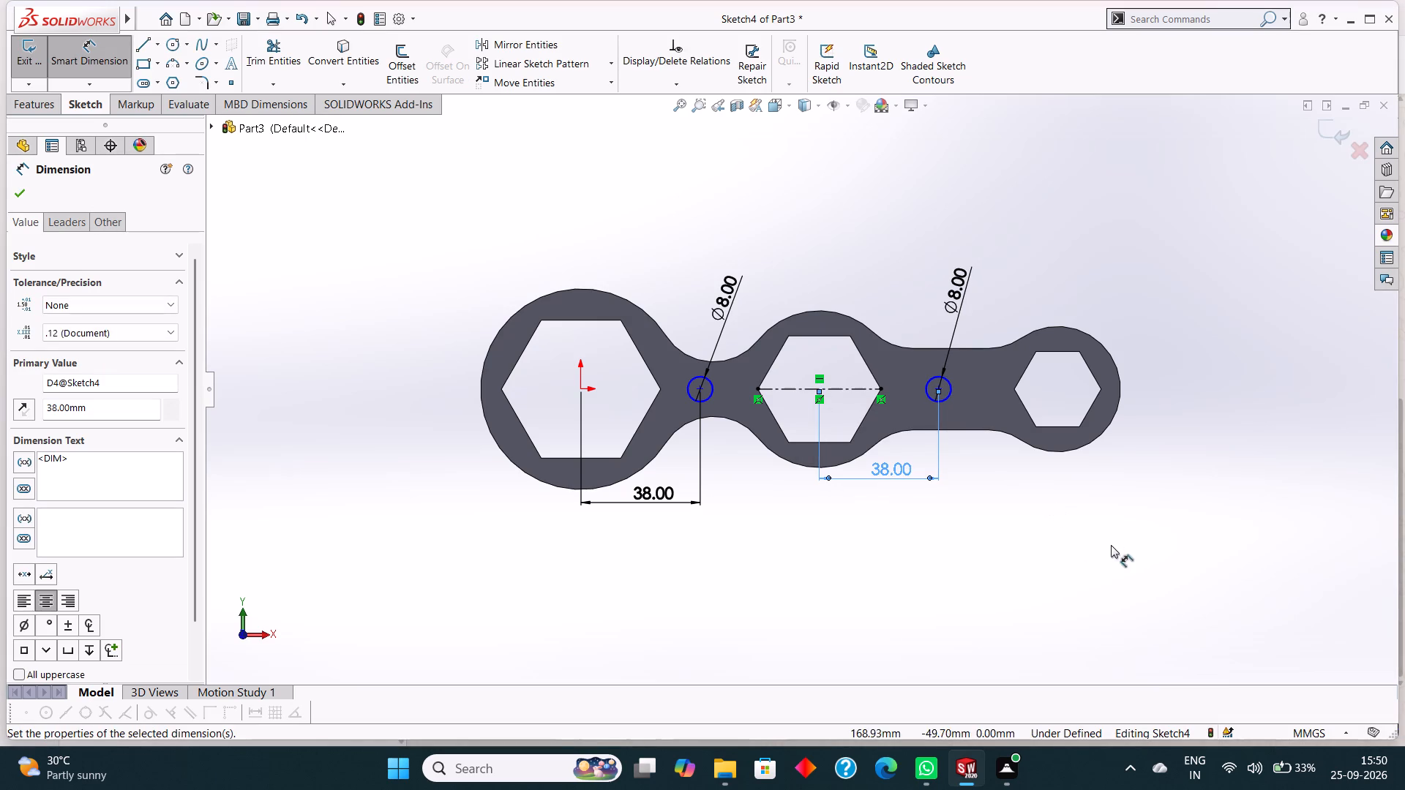
click(19, 193)
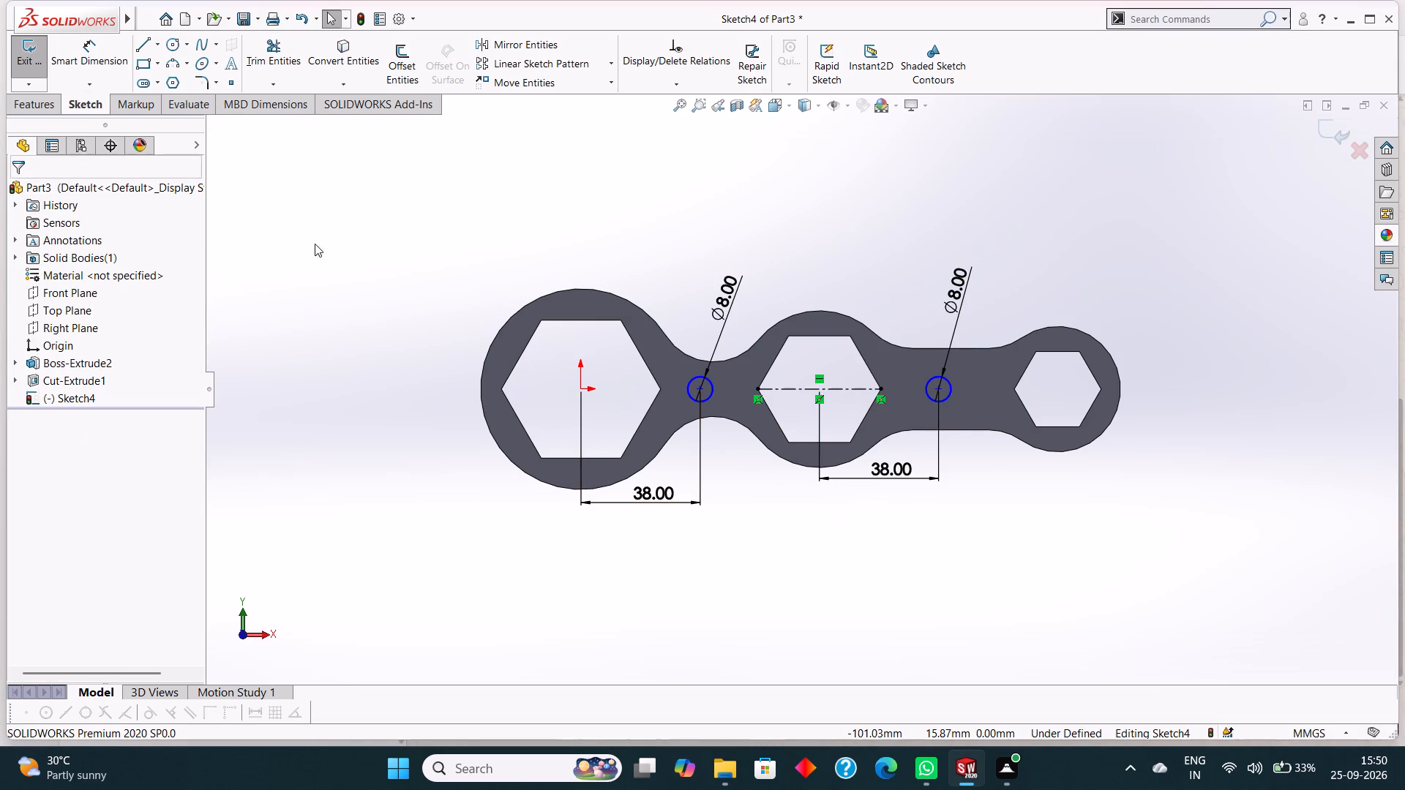
Cut-extrude the two 8 mm neck circles with the Through All end condition.
click(40, 102)
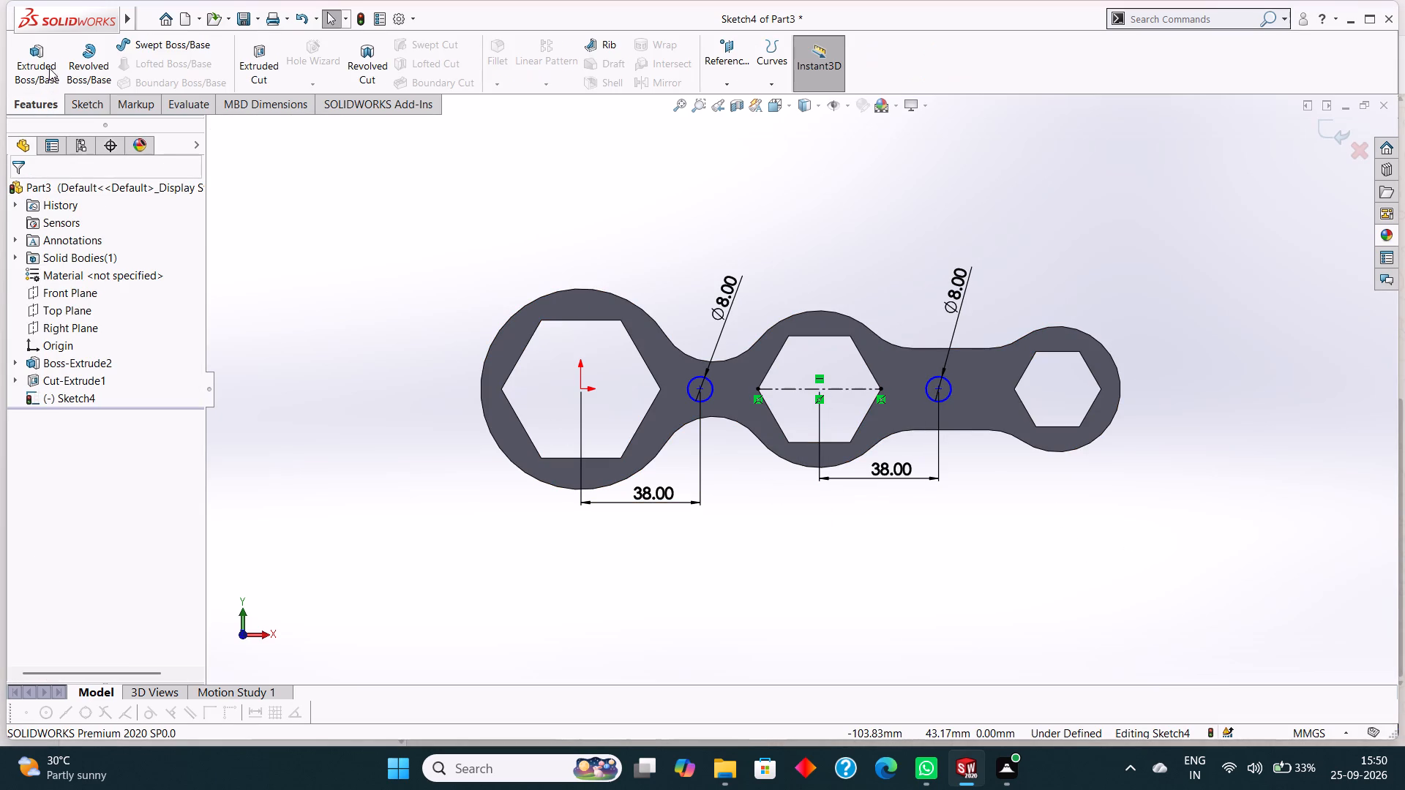
click(274, 61)
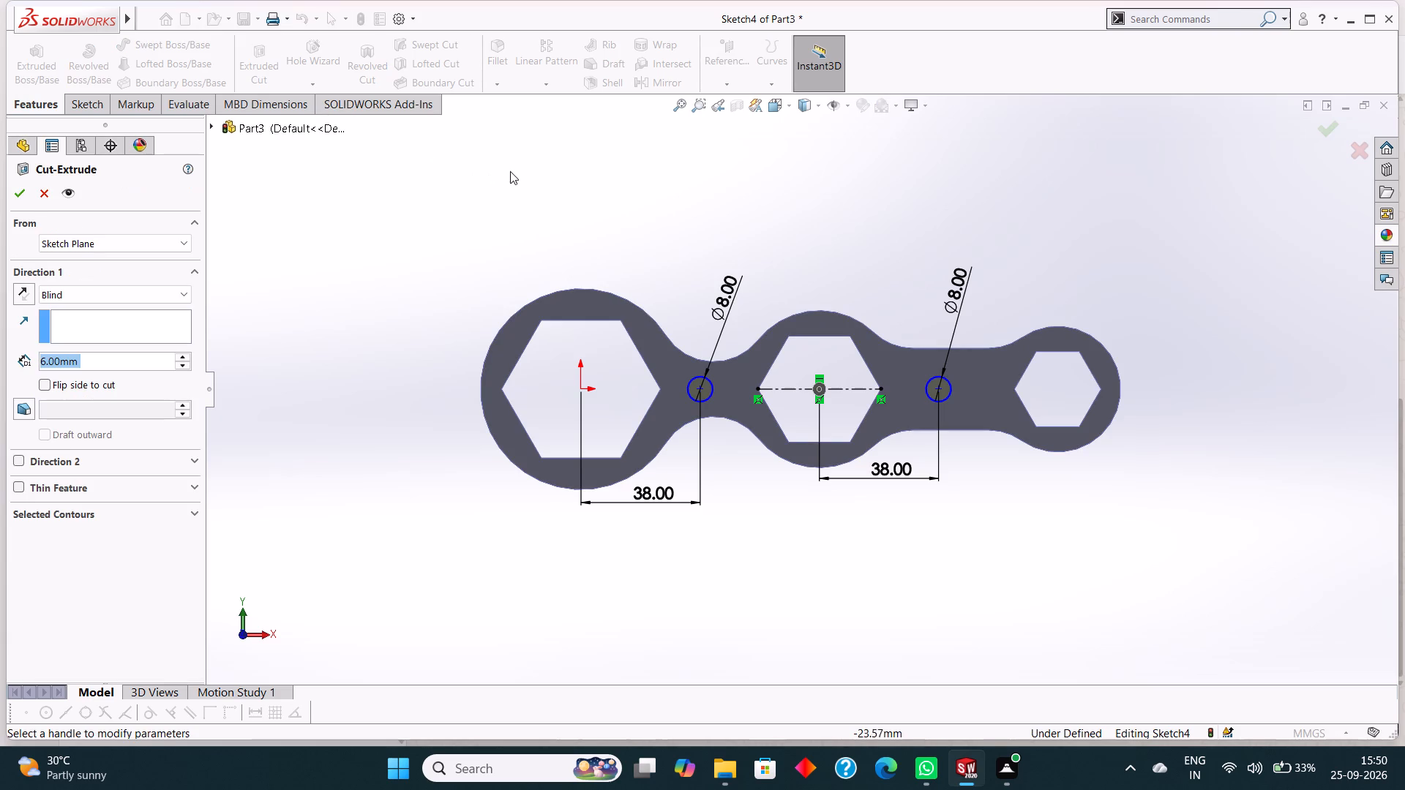
scroll(529, 155, up, 1)
middle_drag(530, 154, 492, 296)
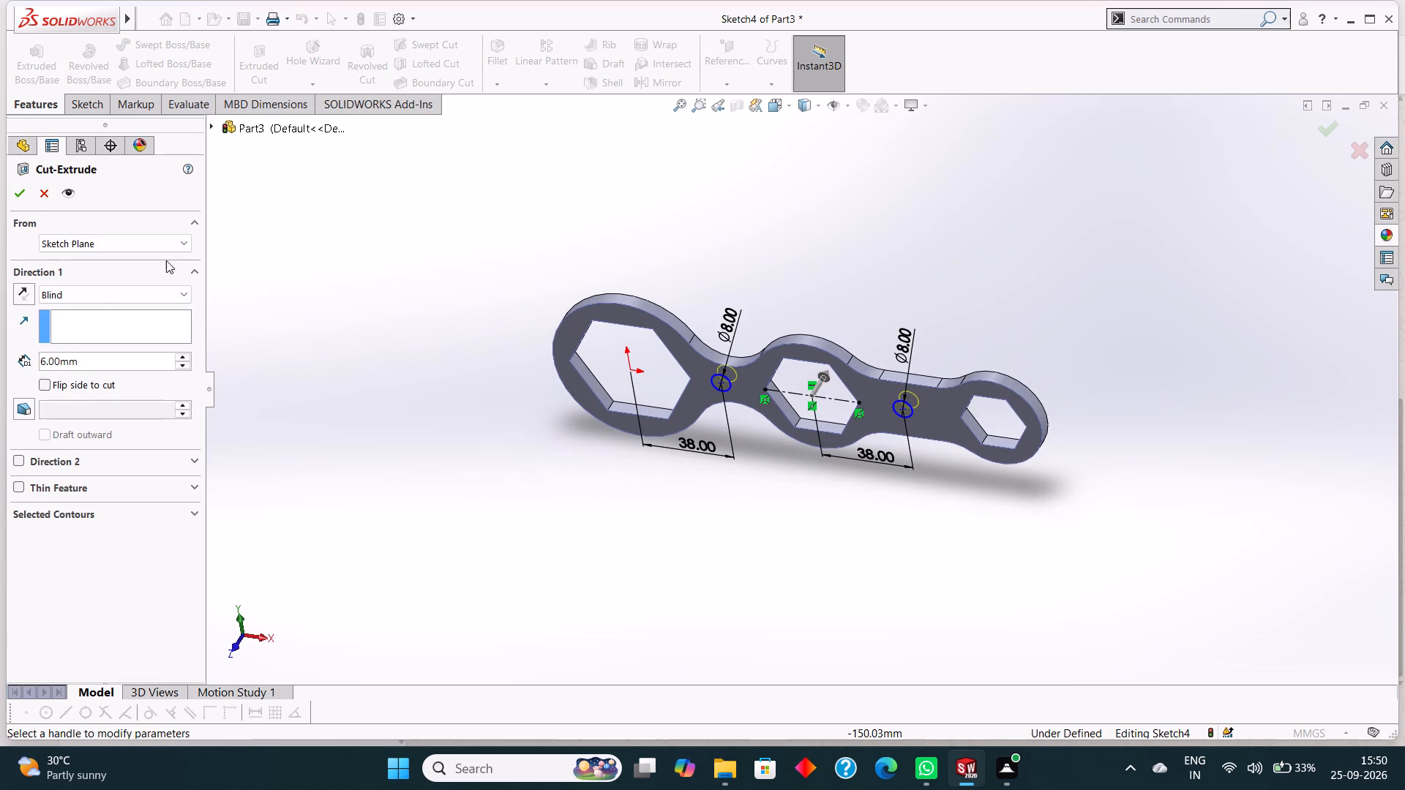
click(99, 288)
click(110, 317)
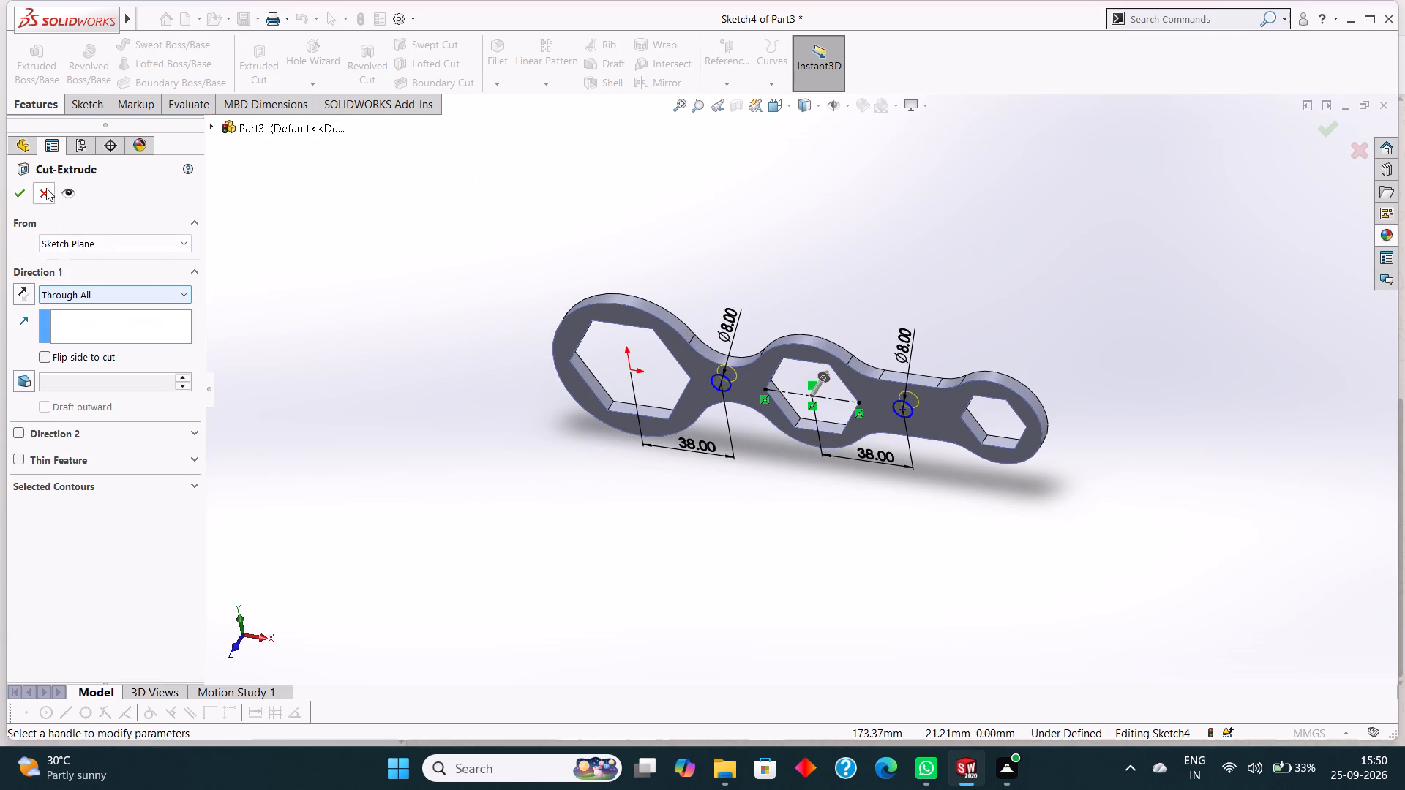
click(15, 197)
click(383, 201)
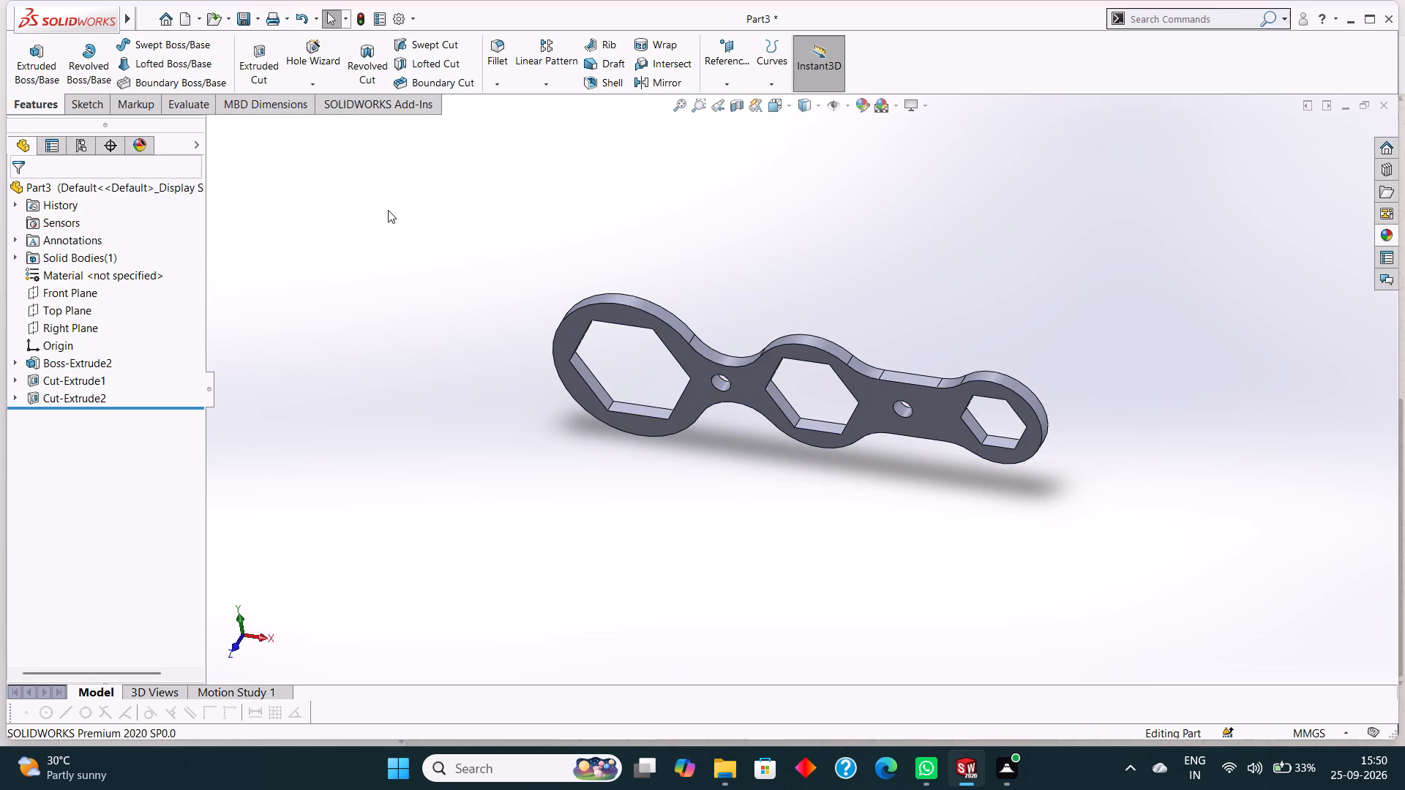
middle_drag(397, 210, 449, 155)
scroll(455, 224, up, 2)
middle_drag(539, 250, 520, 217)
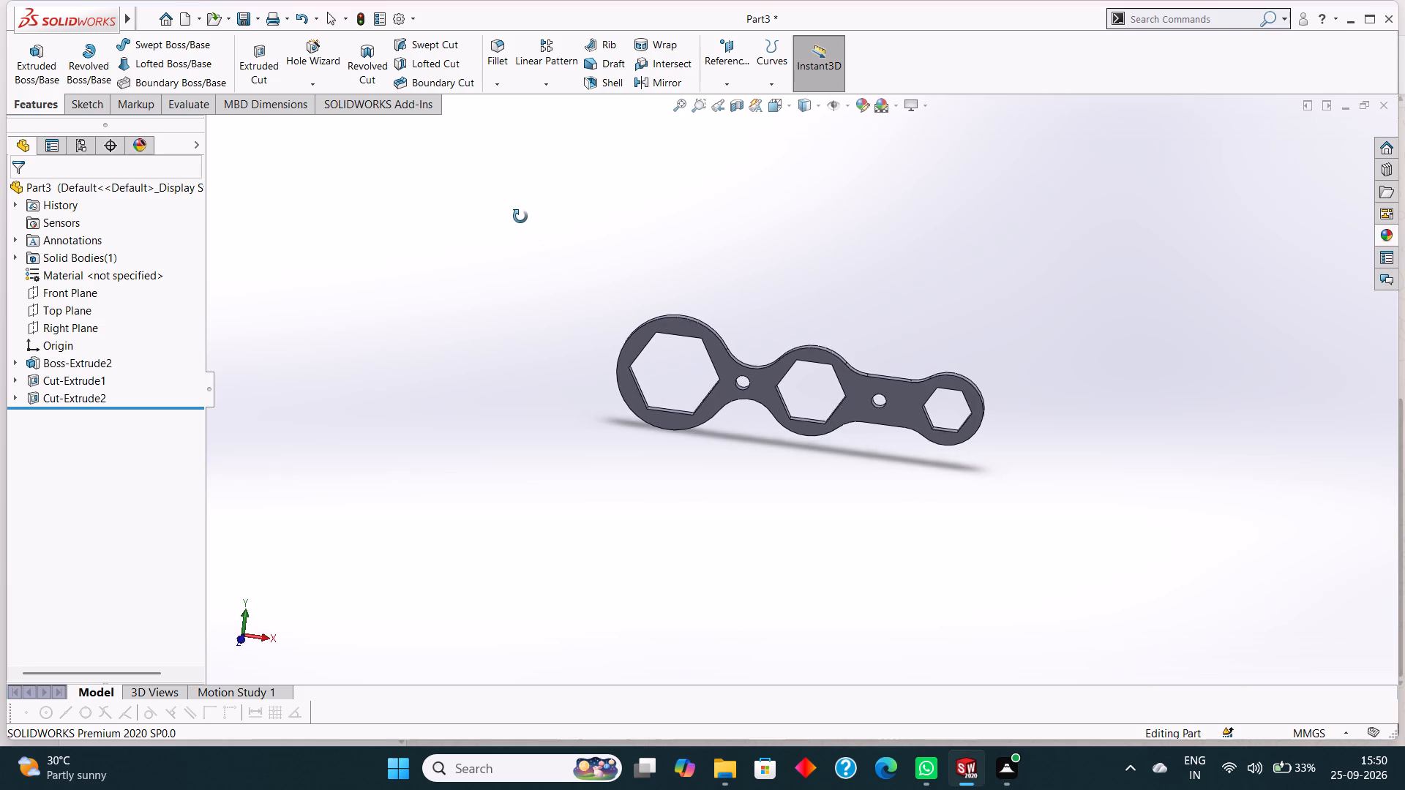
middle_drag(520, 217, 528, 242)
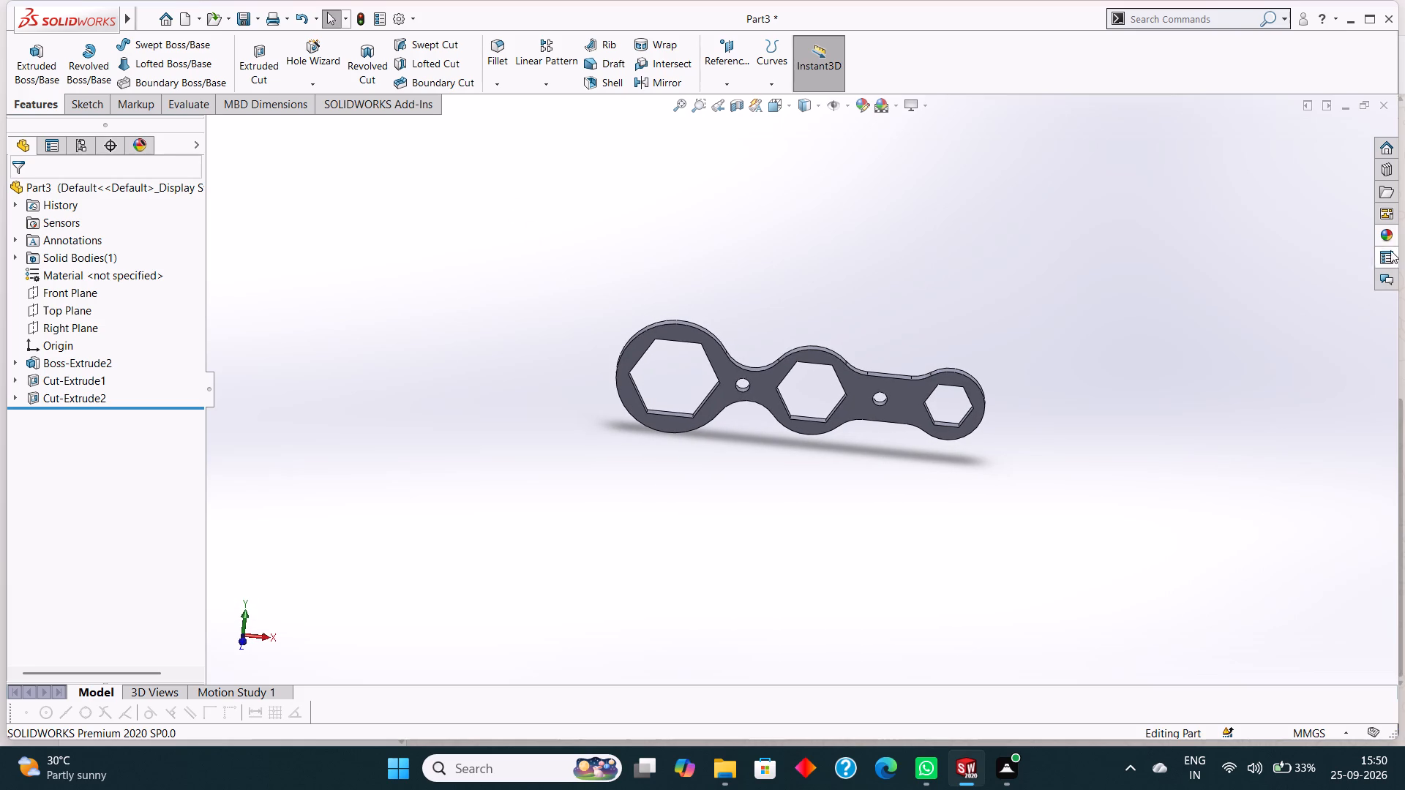
Apply the carbon steel appearance from the Metal > Steel collection to the whole part.
click(863, 101)
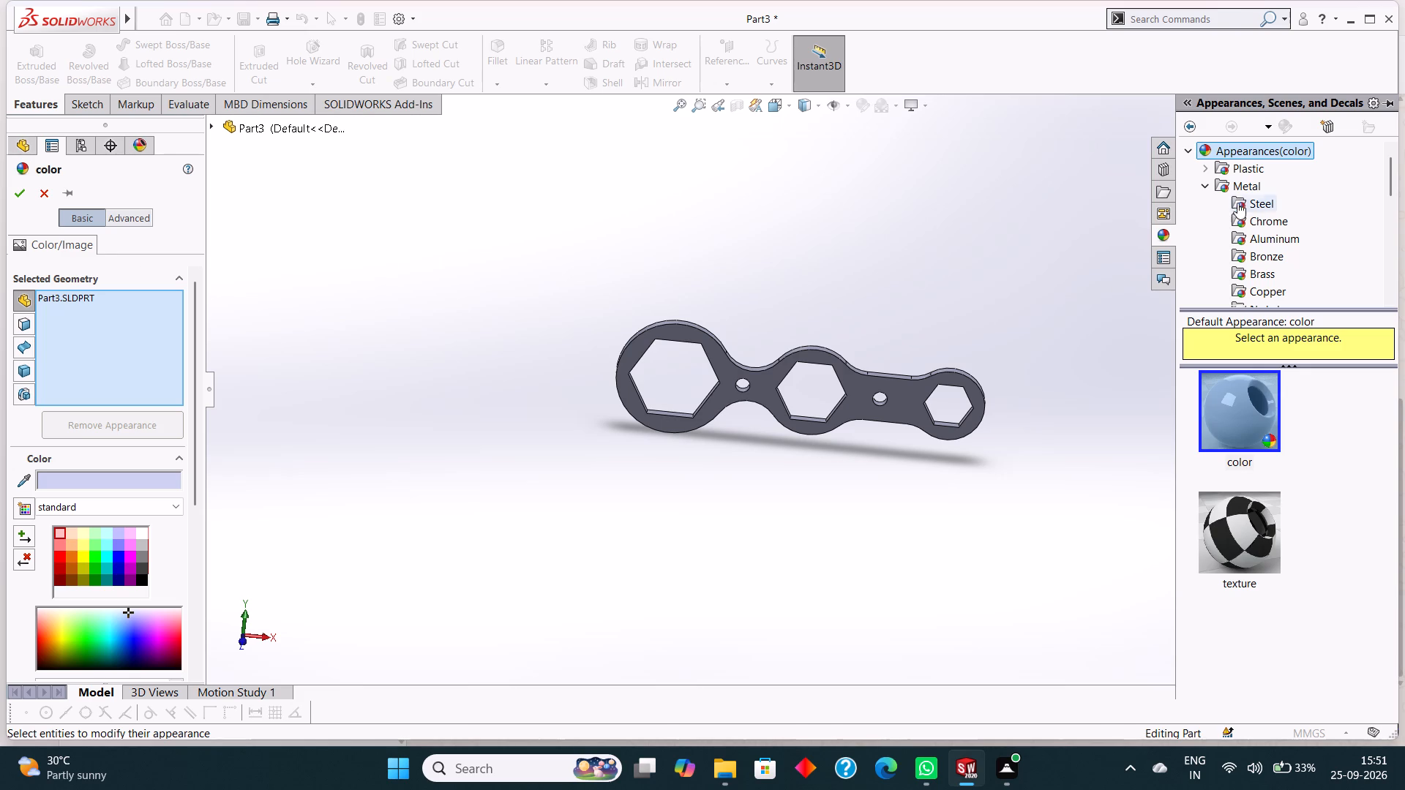
click(1262, 200)
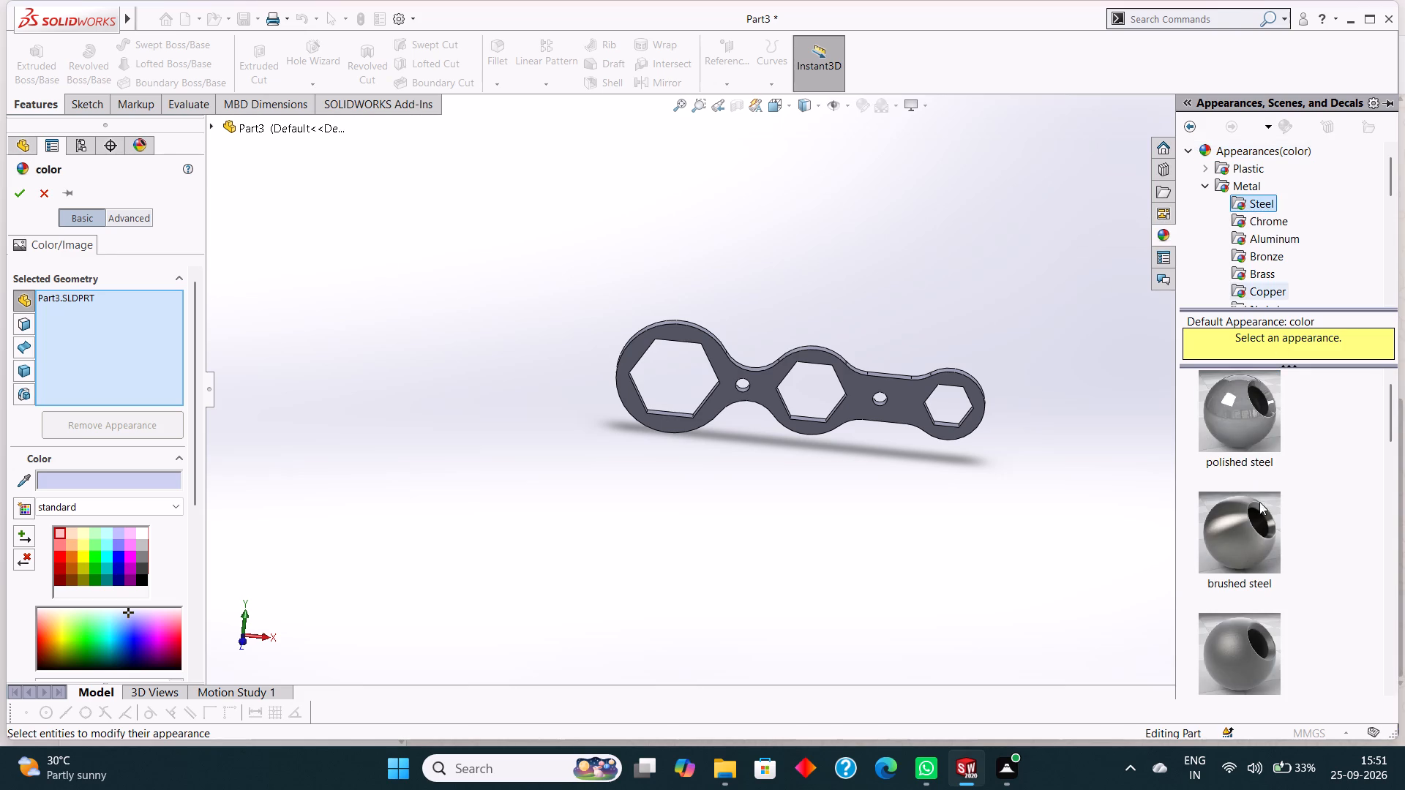
scroll(1335, 505, down, 2)
scroll(1341, 500, up, 1)
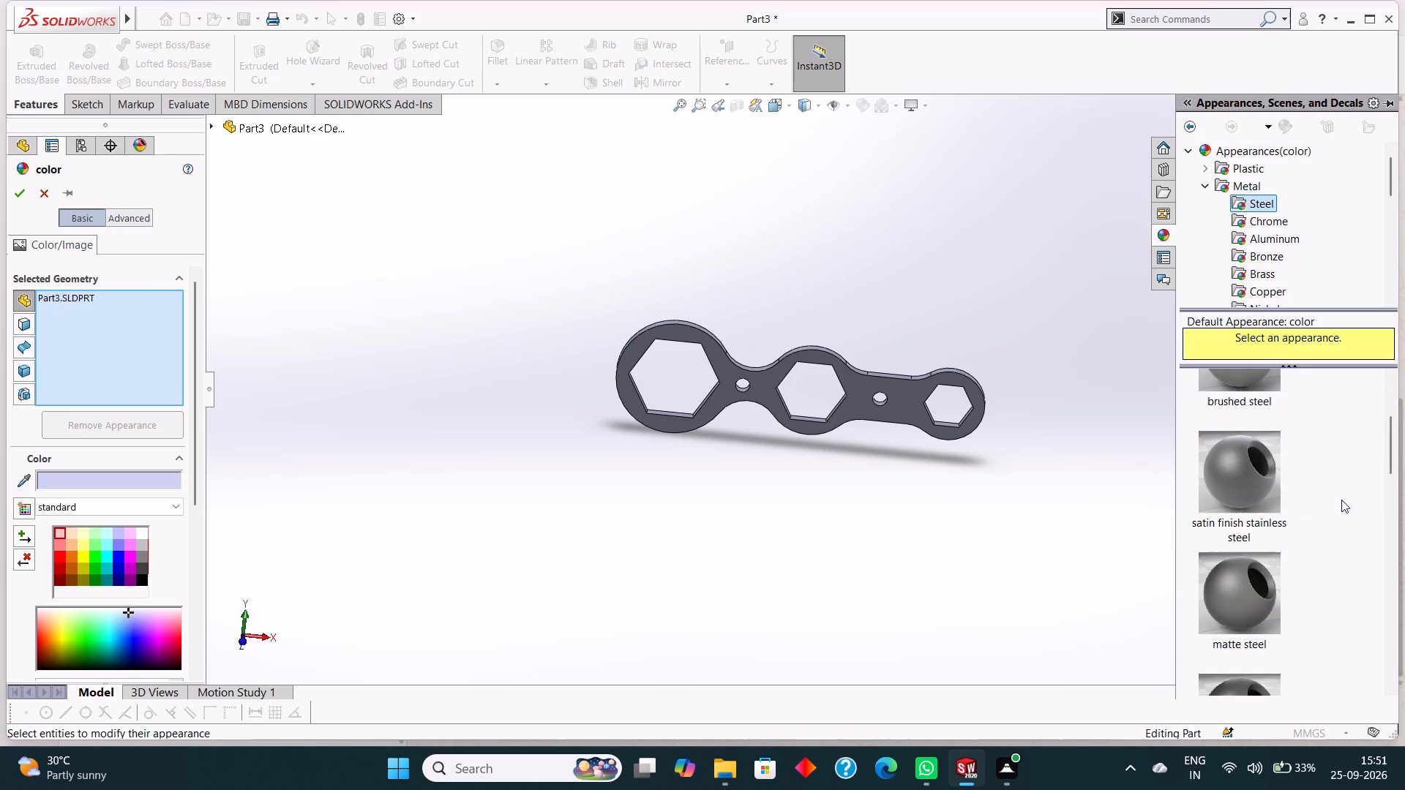
scroll(1341, 500, up, 1)
scroll(1341, 500, down, 2)
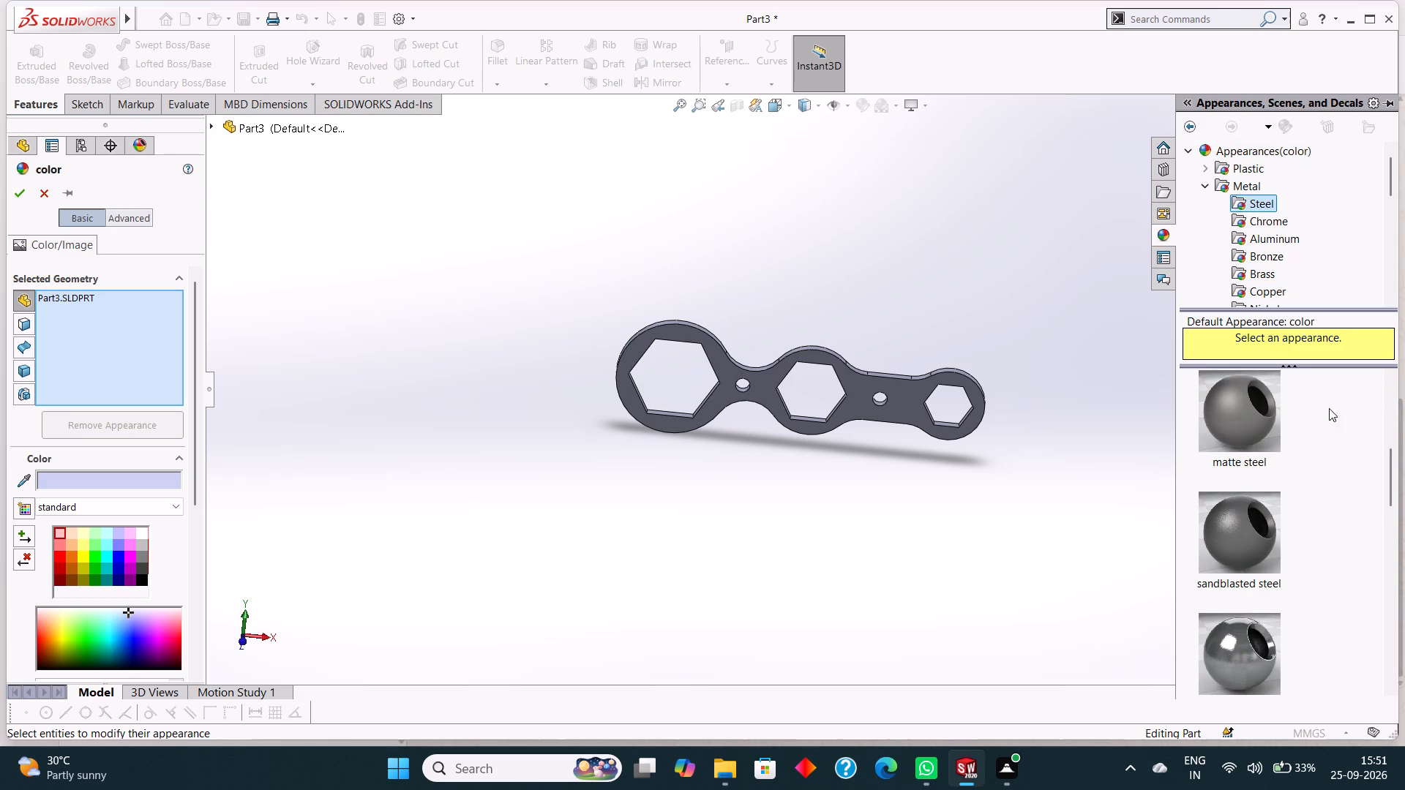
click(1315, 337)
scroll(1314, 374, down, 2)
scroll(1332, 432, down, 6)
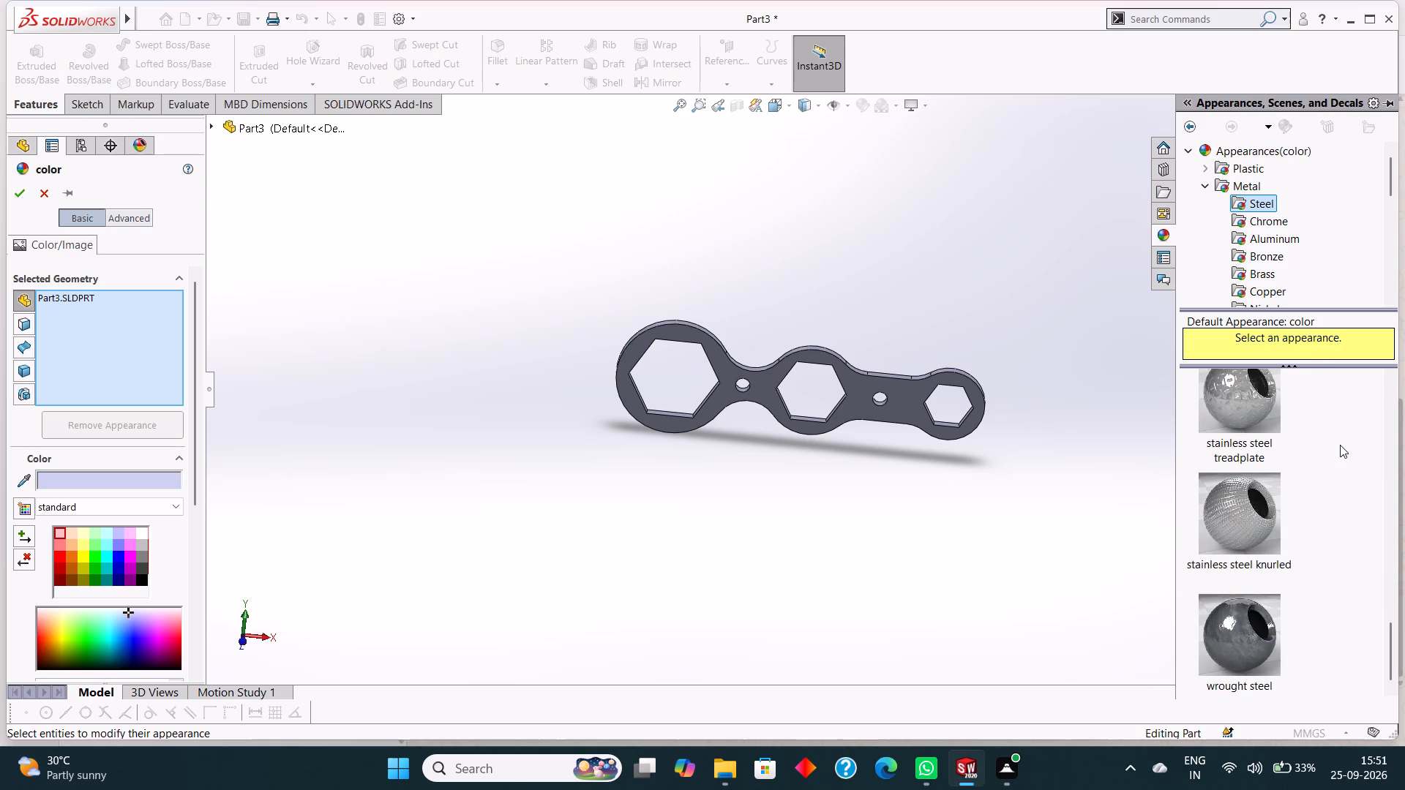
scroll(1340, 445, down, 5)
scroll(1344, 448, up, 3)
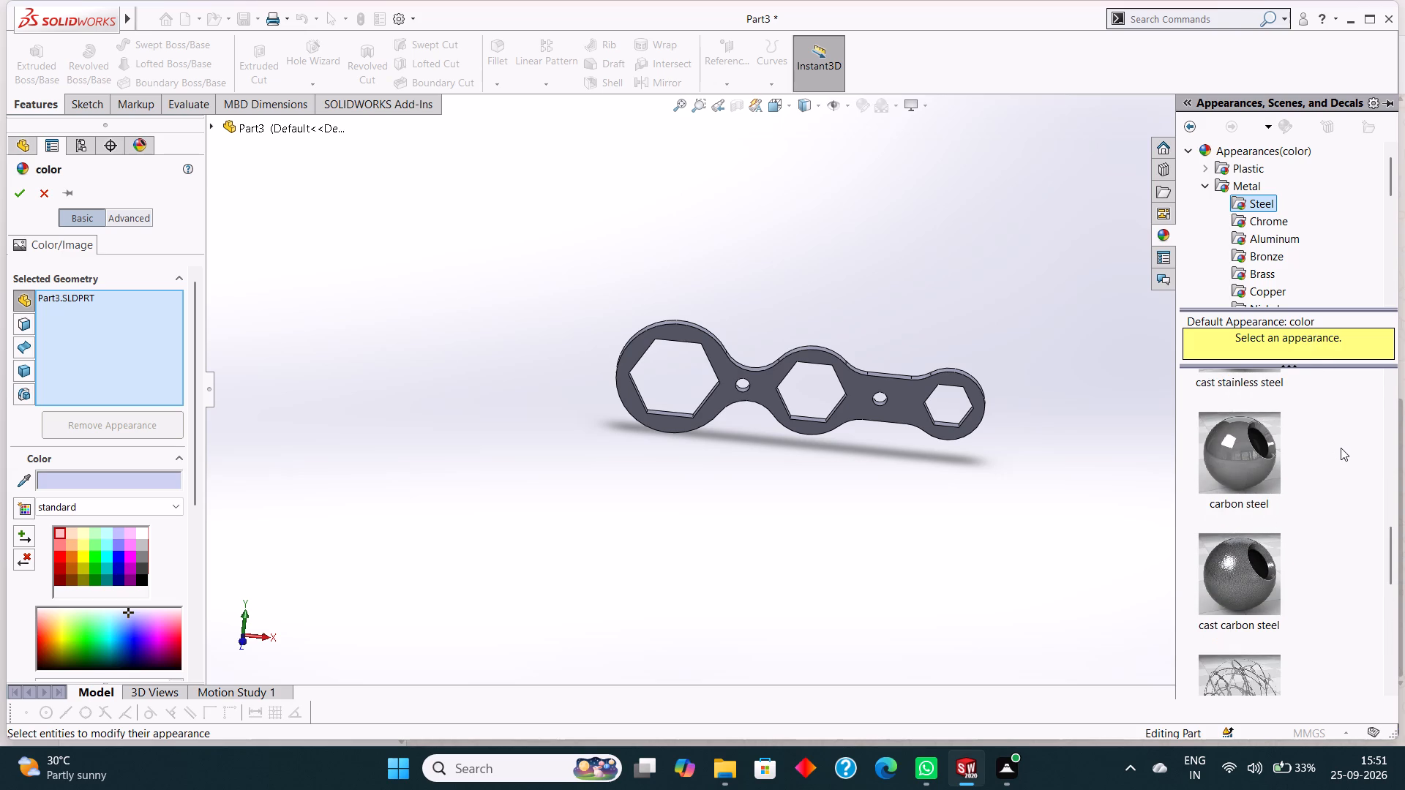
scroll(1341, 448, up, 9)
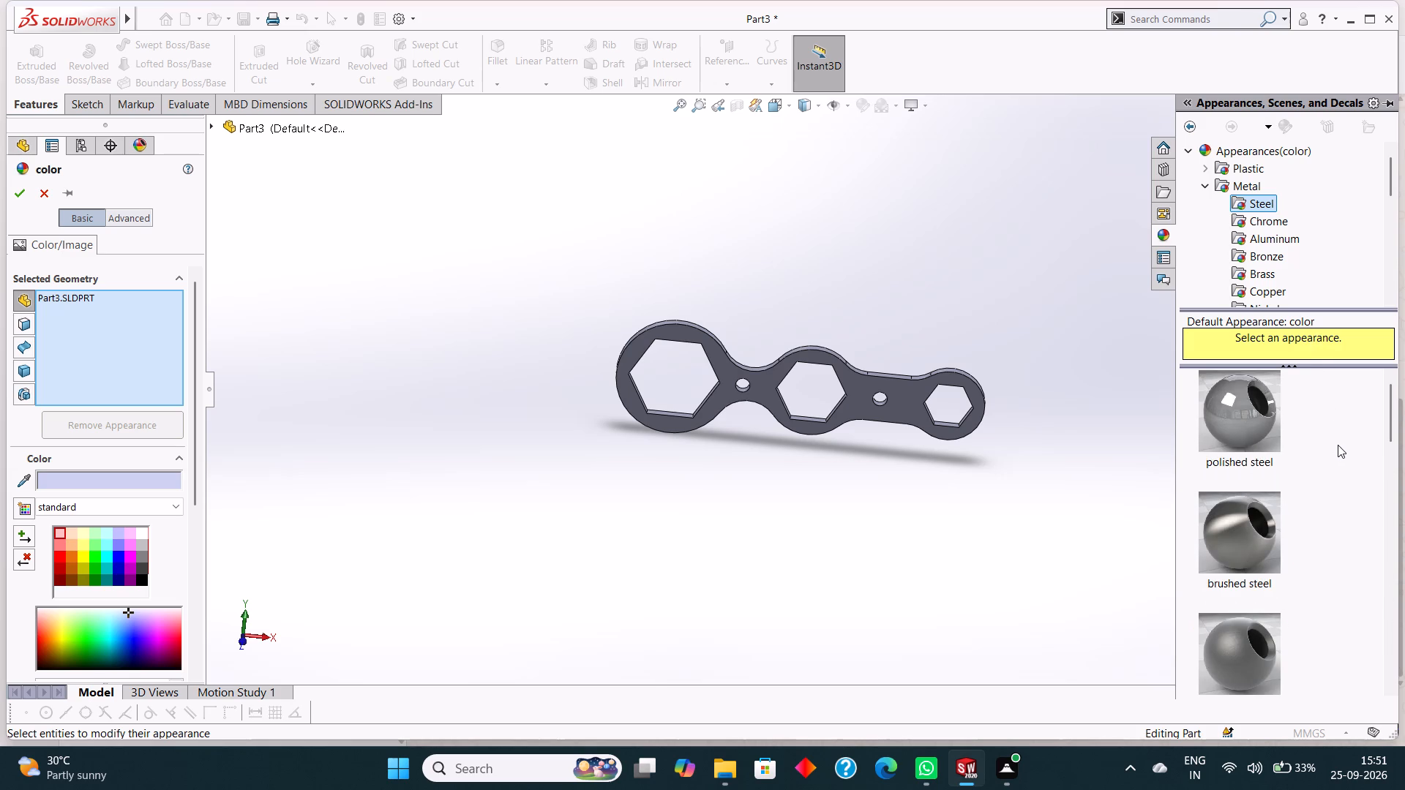
scroll(1338, 445, down, 4)
right_drag(1262, 516, 1212, 525)
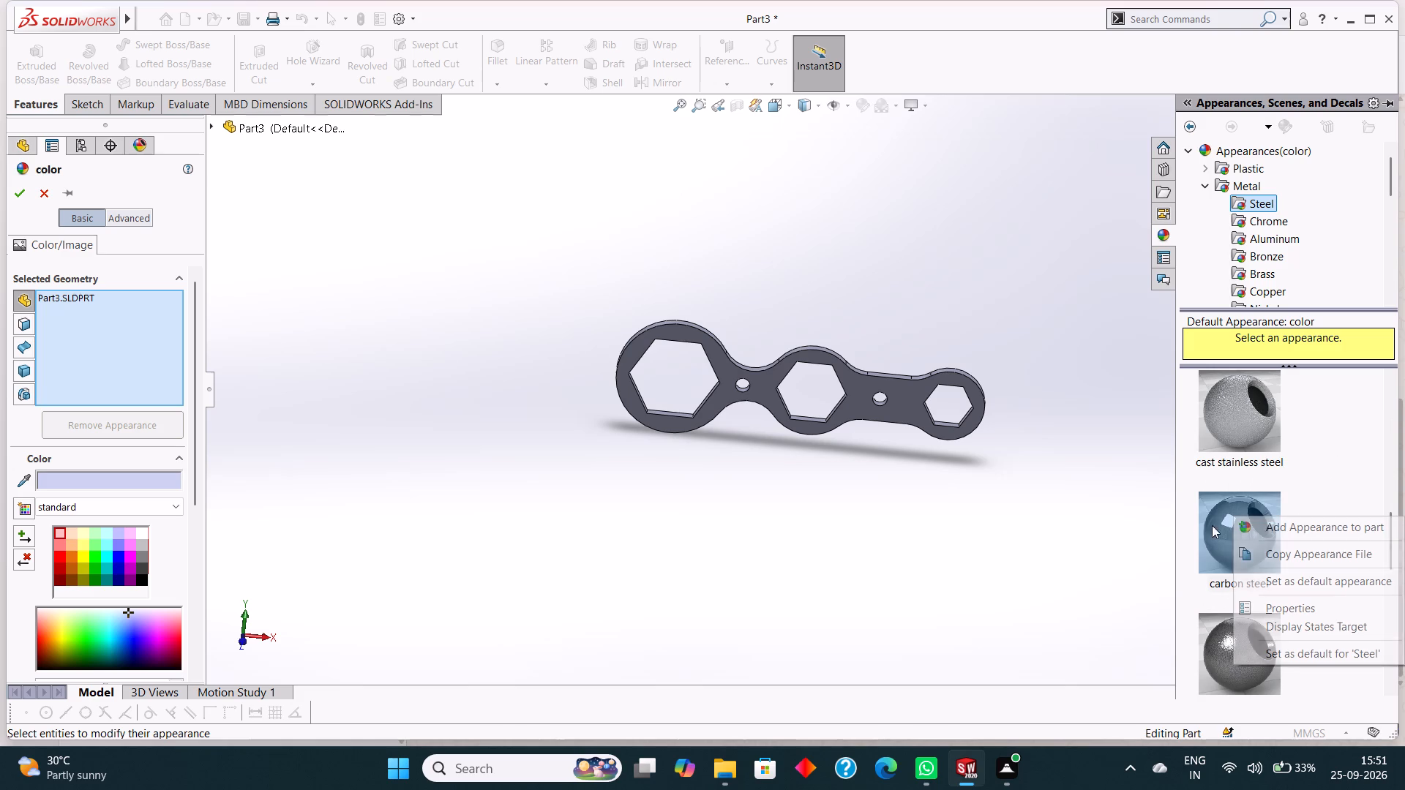
right_drag(1212, 525, 1207, 530)
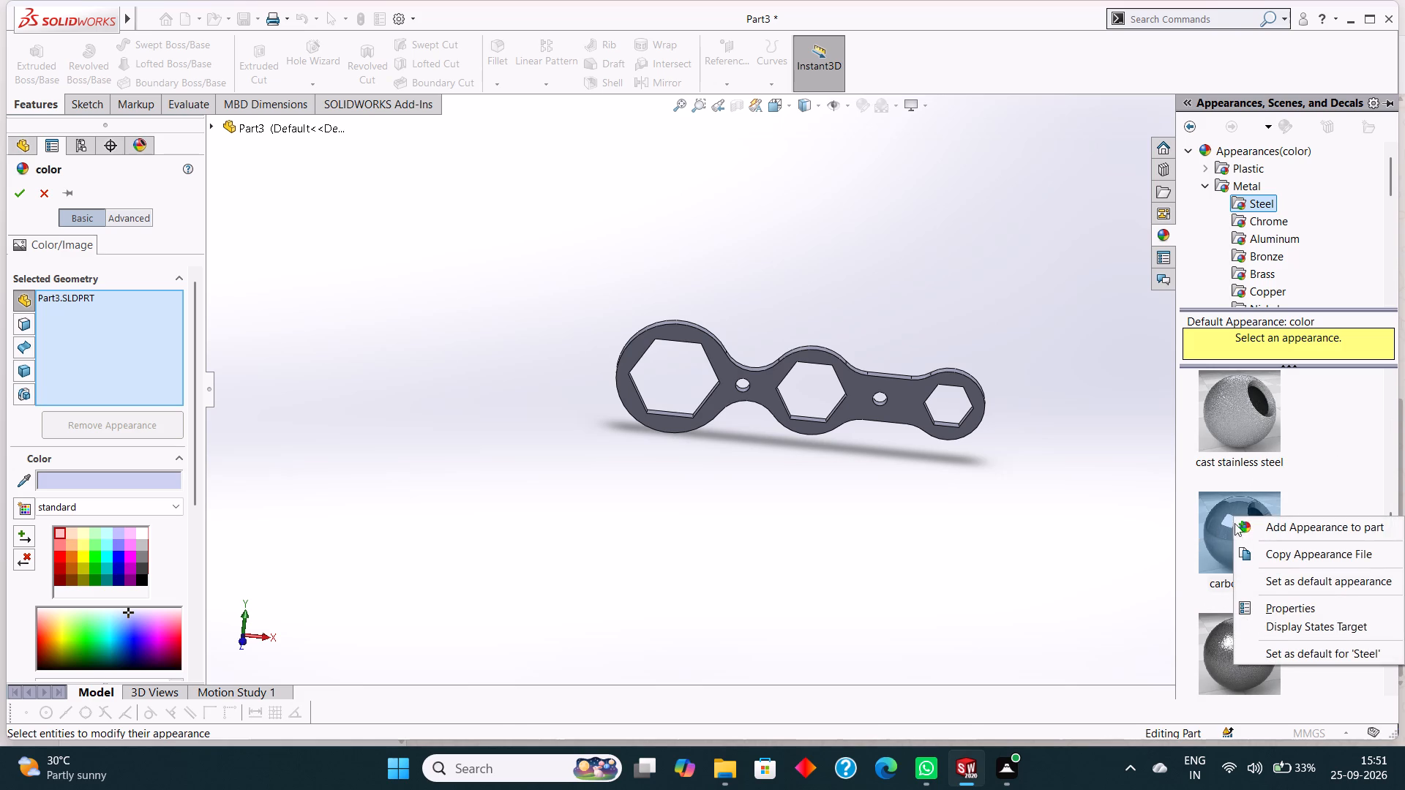
click(1264, 519)
drag(1258, 514, 1044, 536)
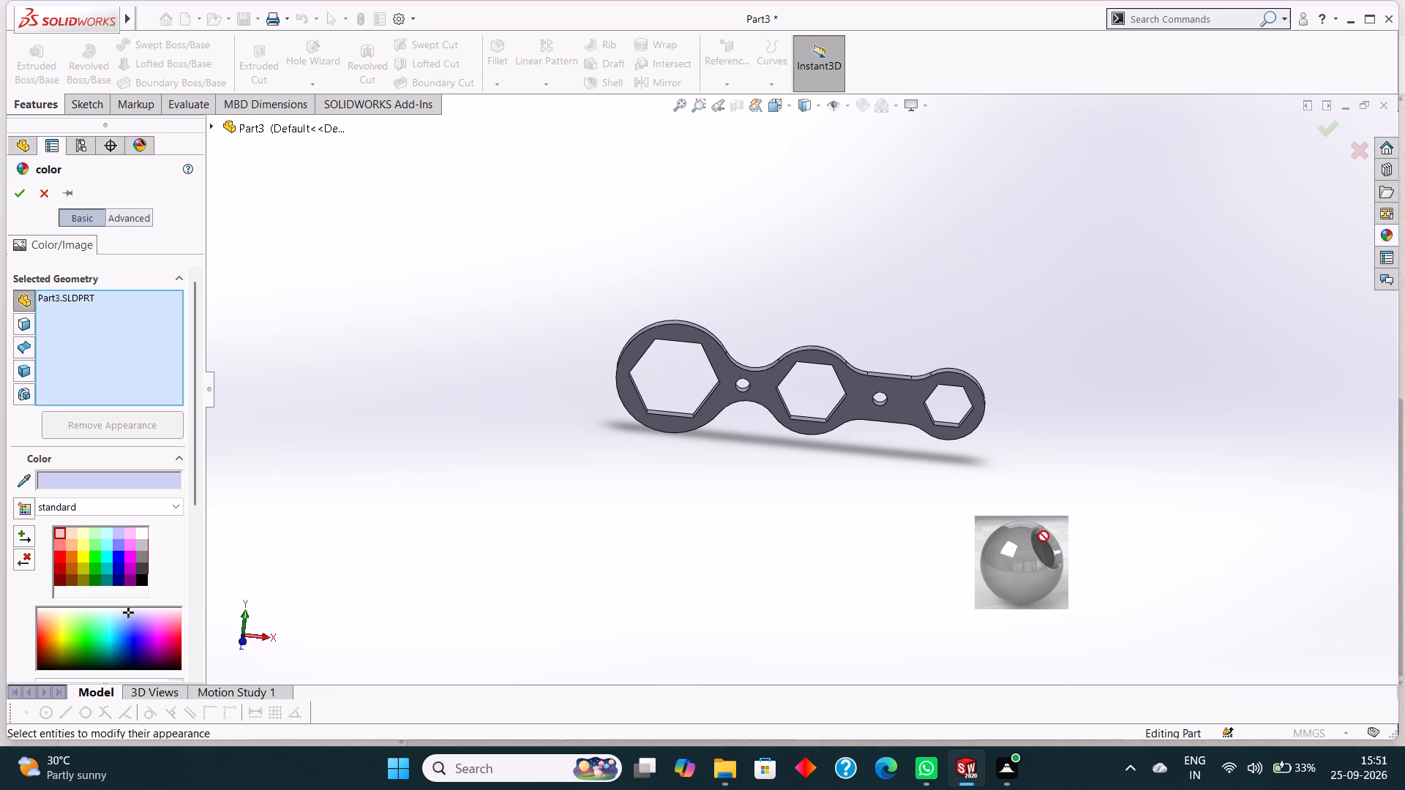
drag(1044, 536, 840, 384)
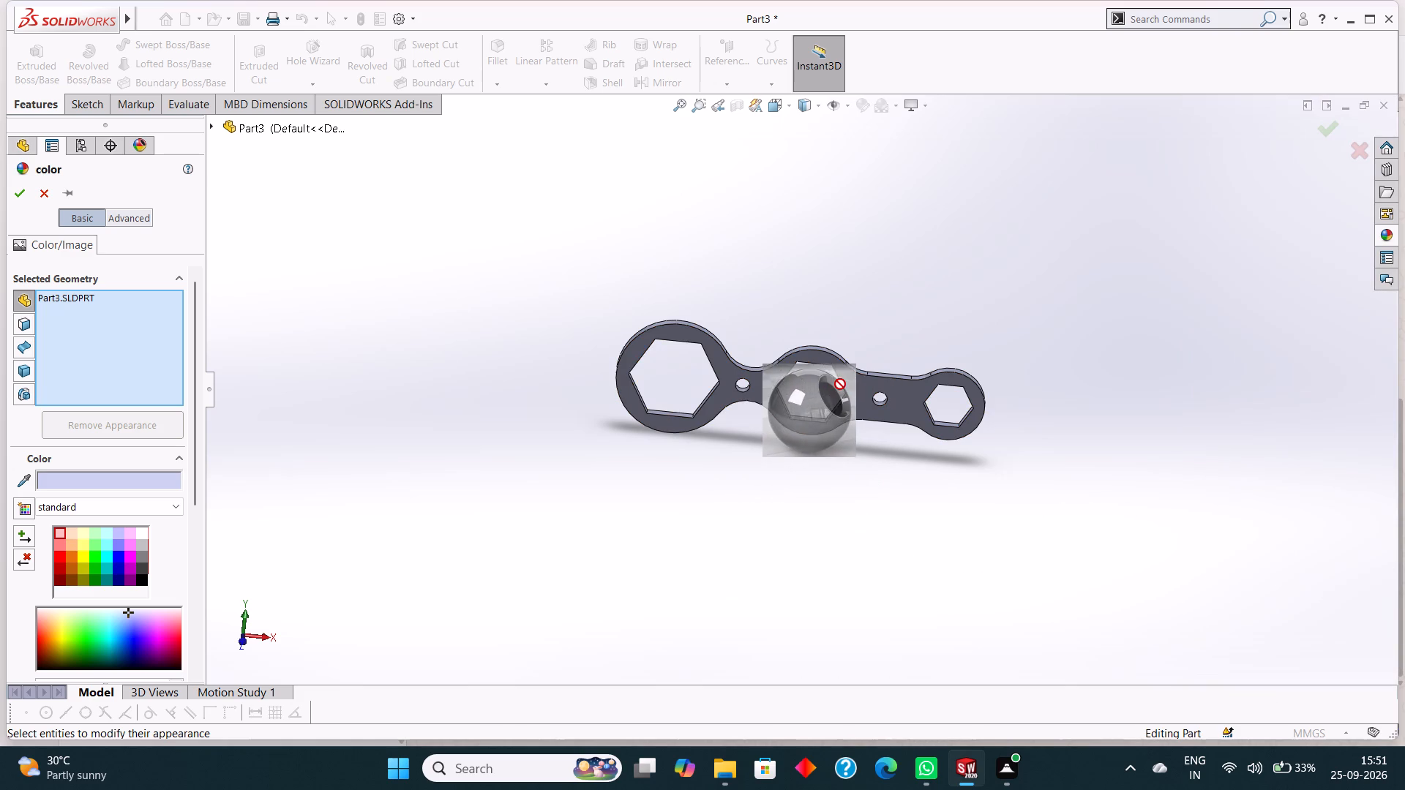
drag(840, 384, 840, 383)
scroll(768, 345, down, 4)
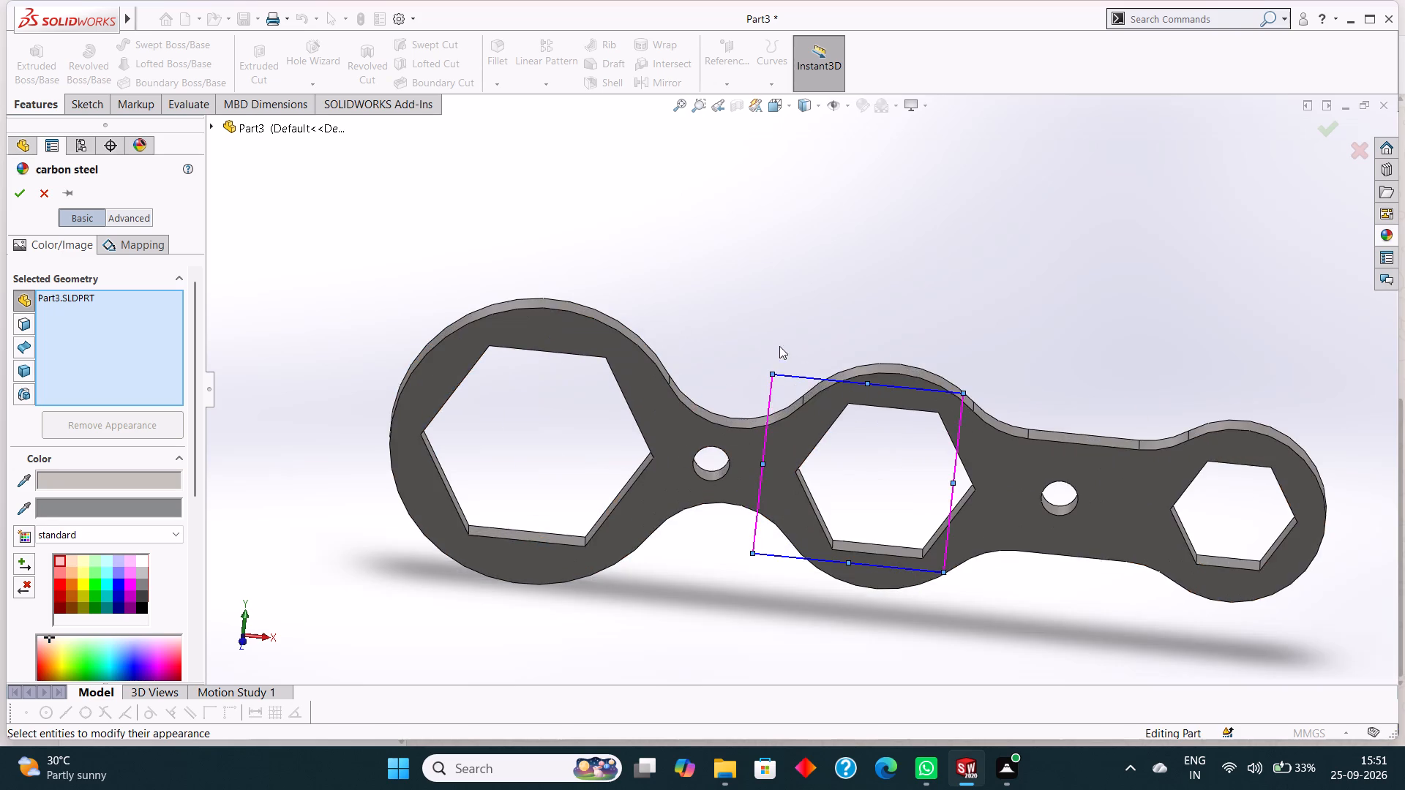
scroll(779, 346, down, 1)
scroll(989, 438, up, 4)
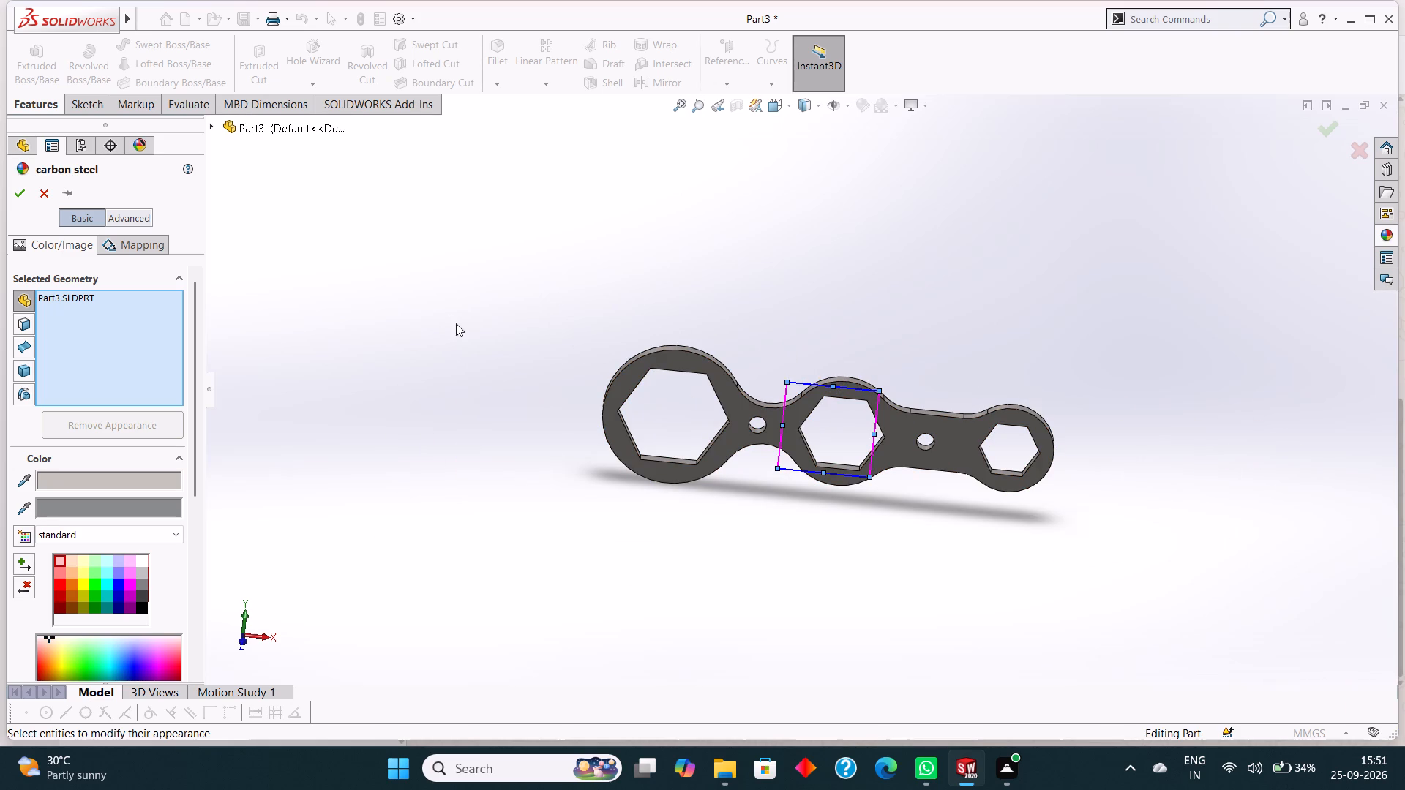
click(18, 195)
click(824, 274)
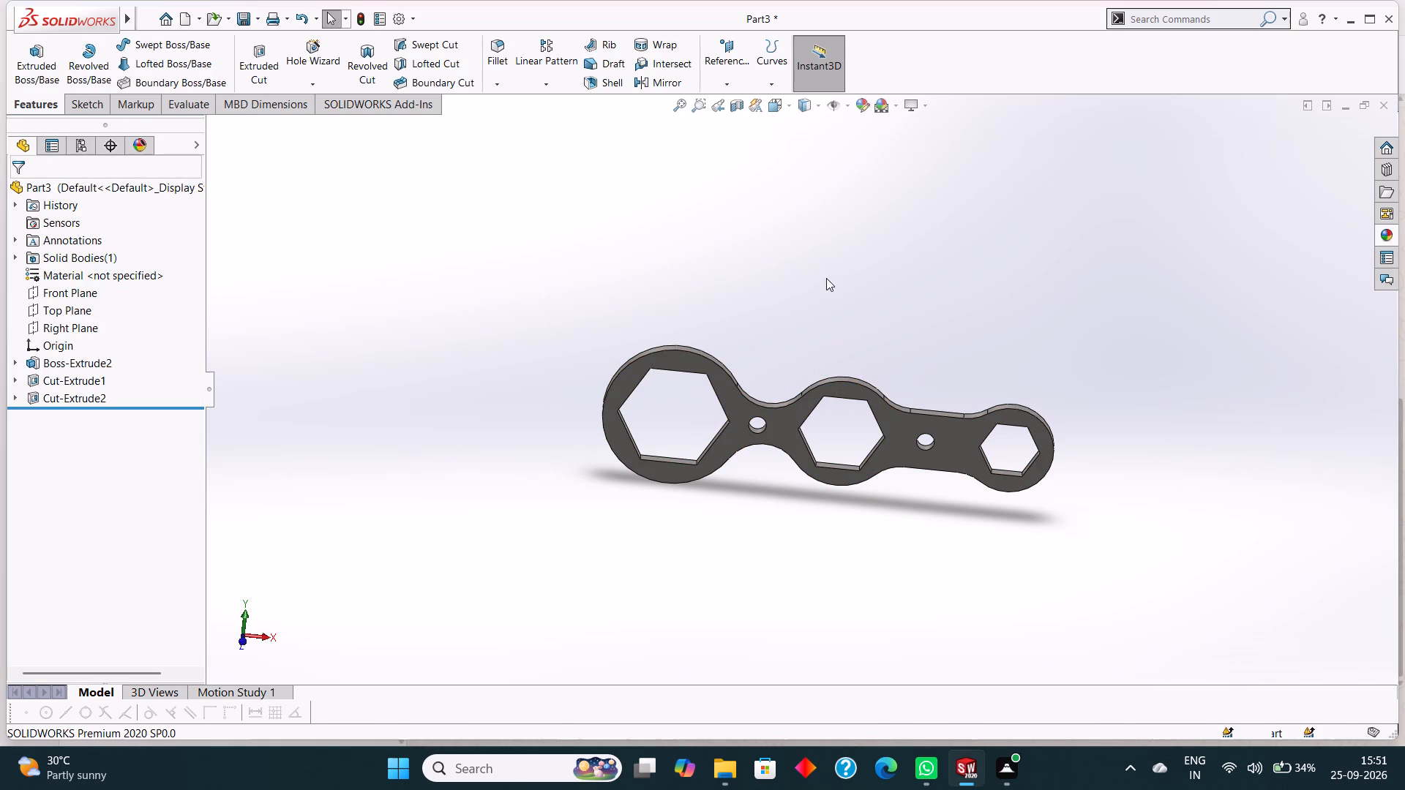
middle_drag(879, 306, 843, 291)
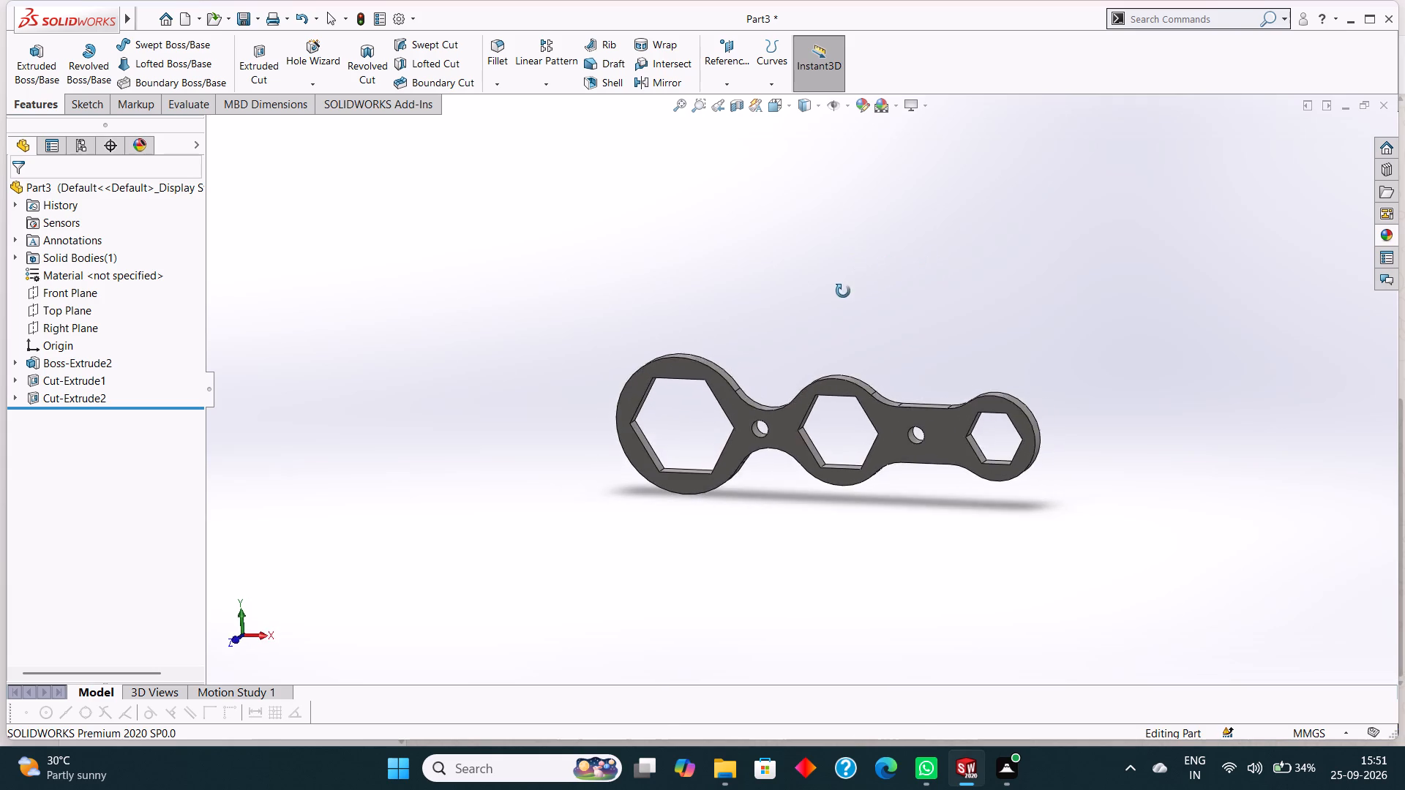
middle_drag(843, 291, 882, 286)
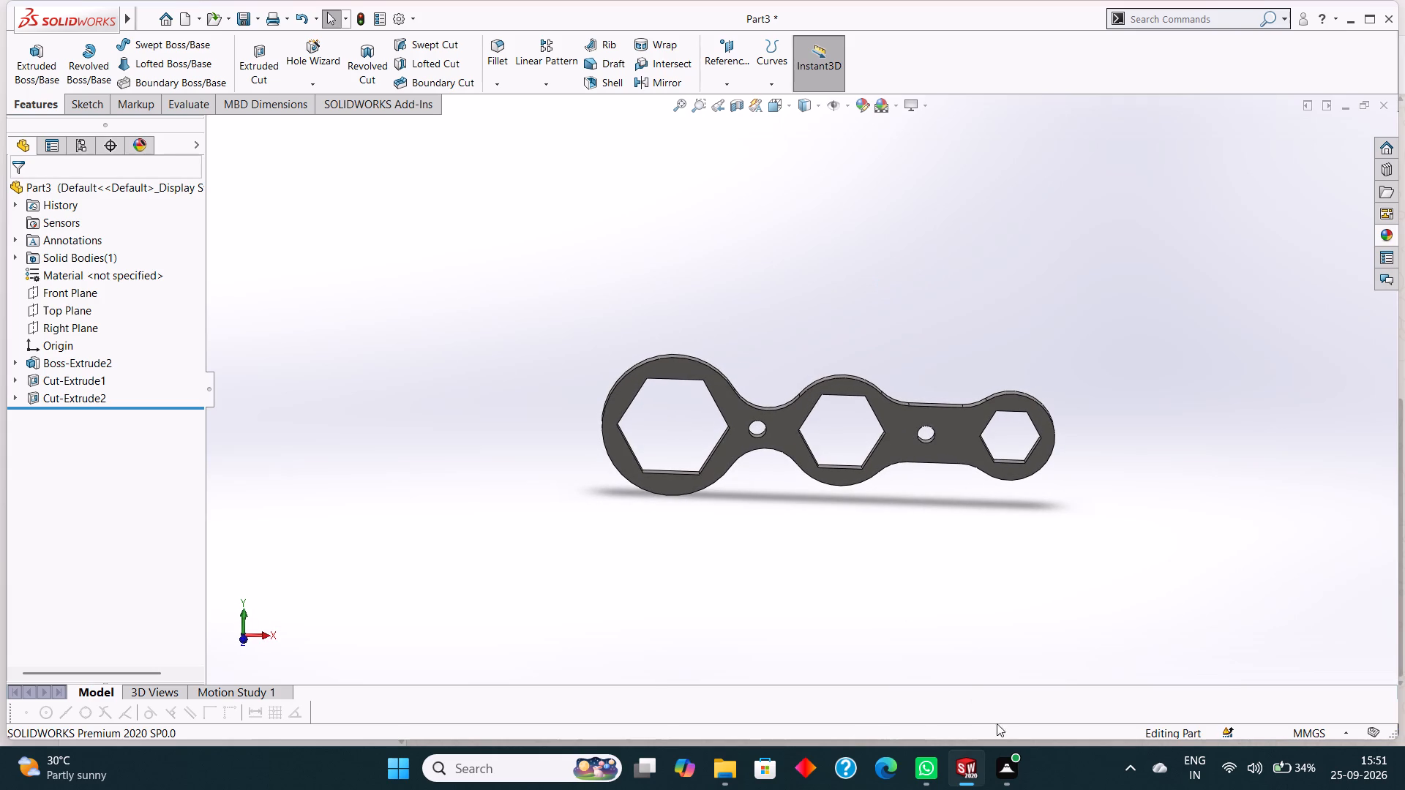
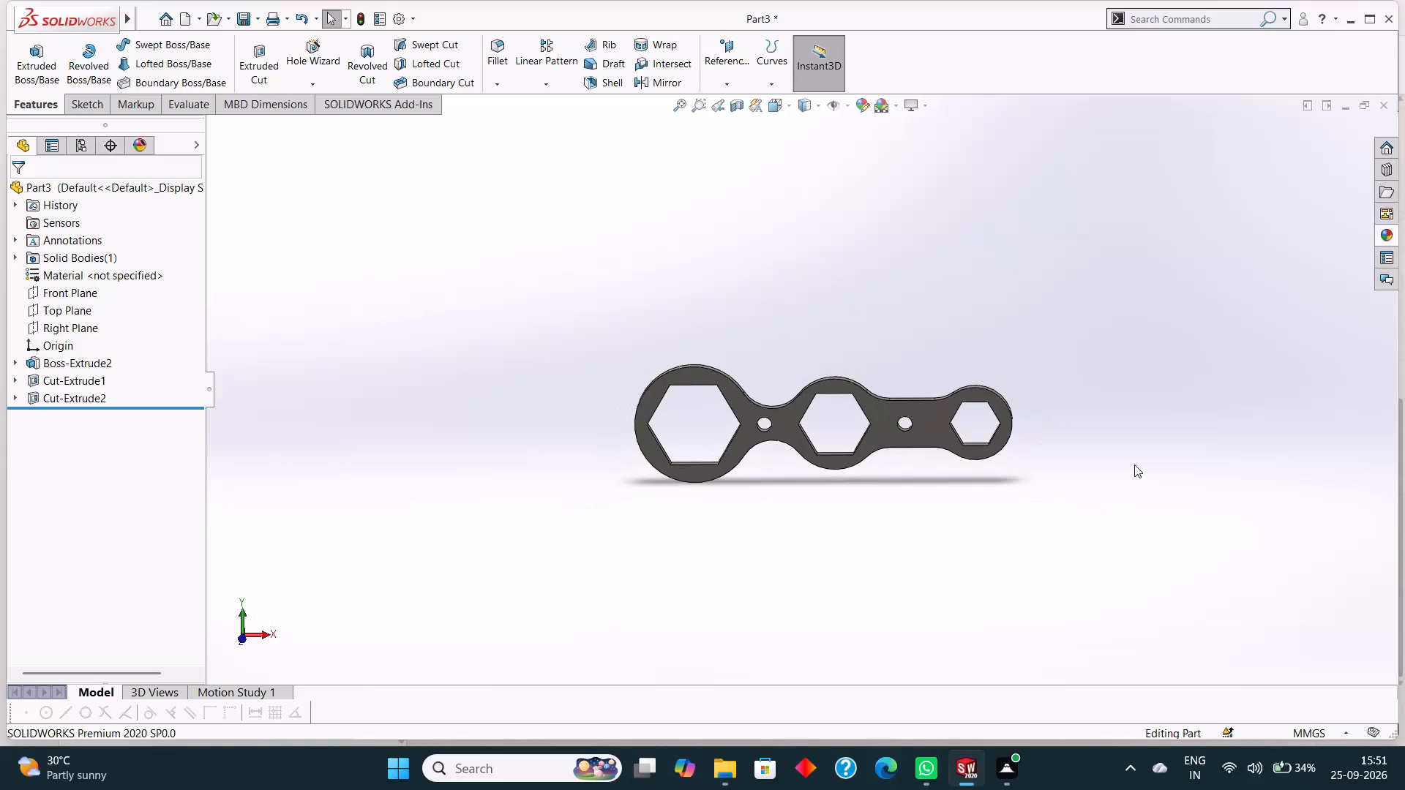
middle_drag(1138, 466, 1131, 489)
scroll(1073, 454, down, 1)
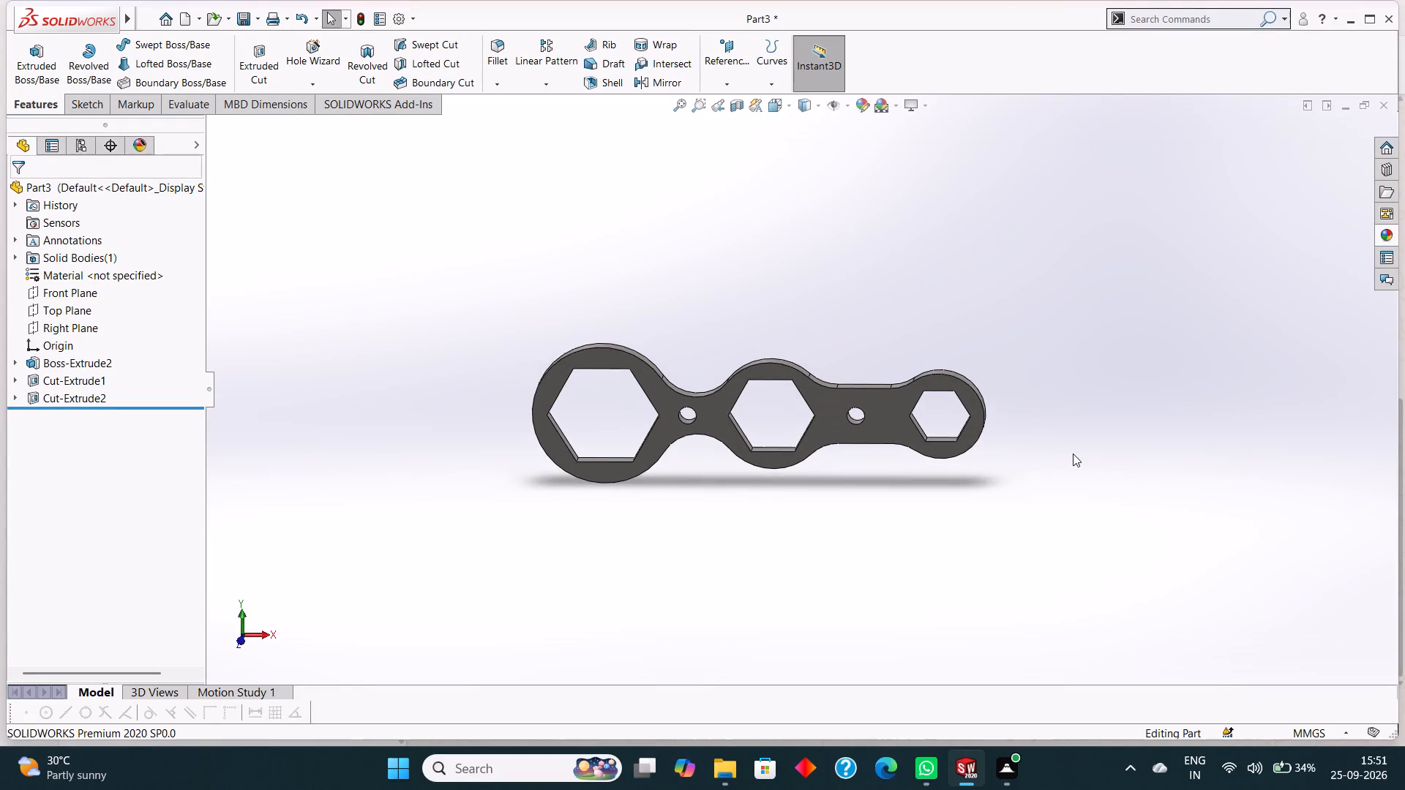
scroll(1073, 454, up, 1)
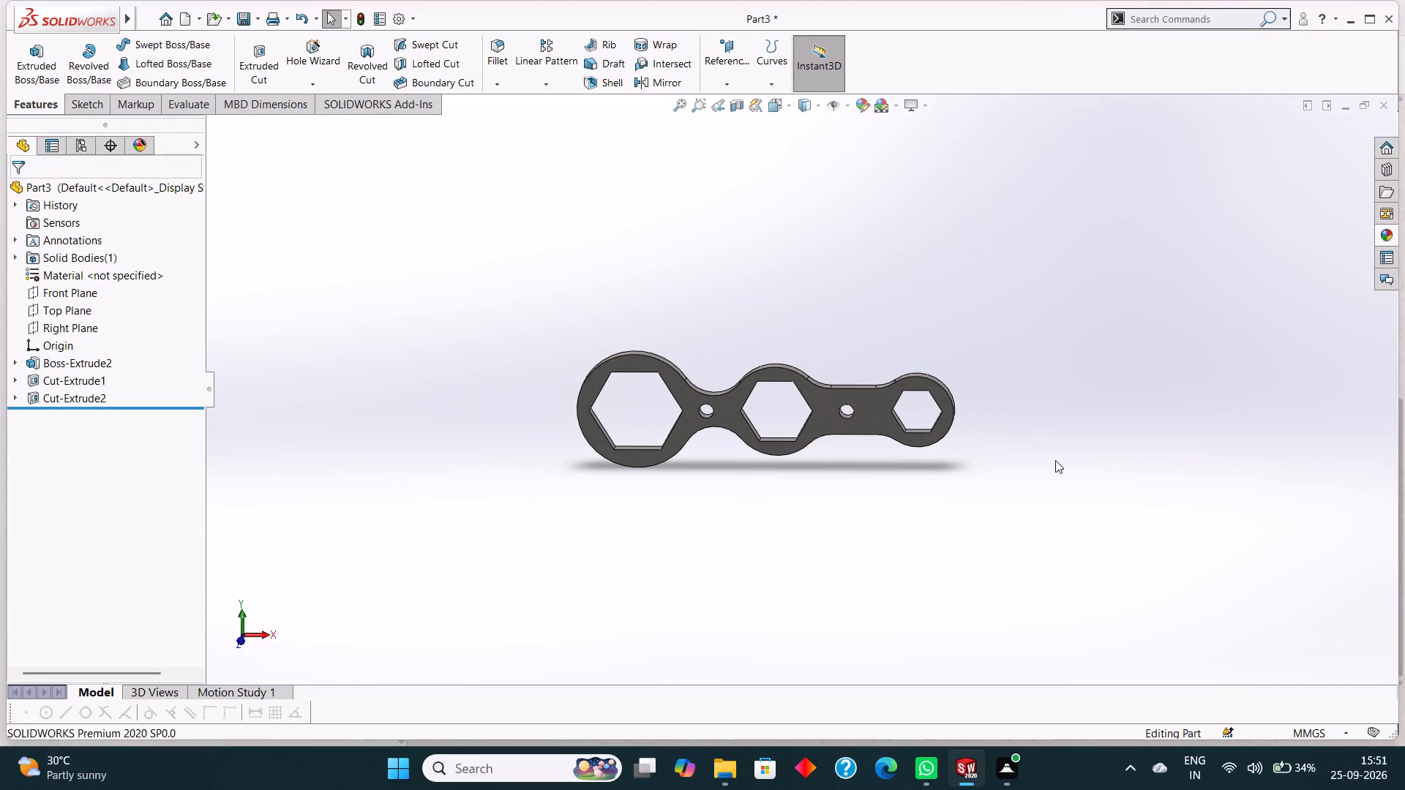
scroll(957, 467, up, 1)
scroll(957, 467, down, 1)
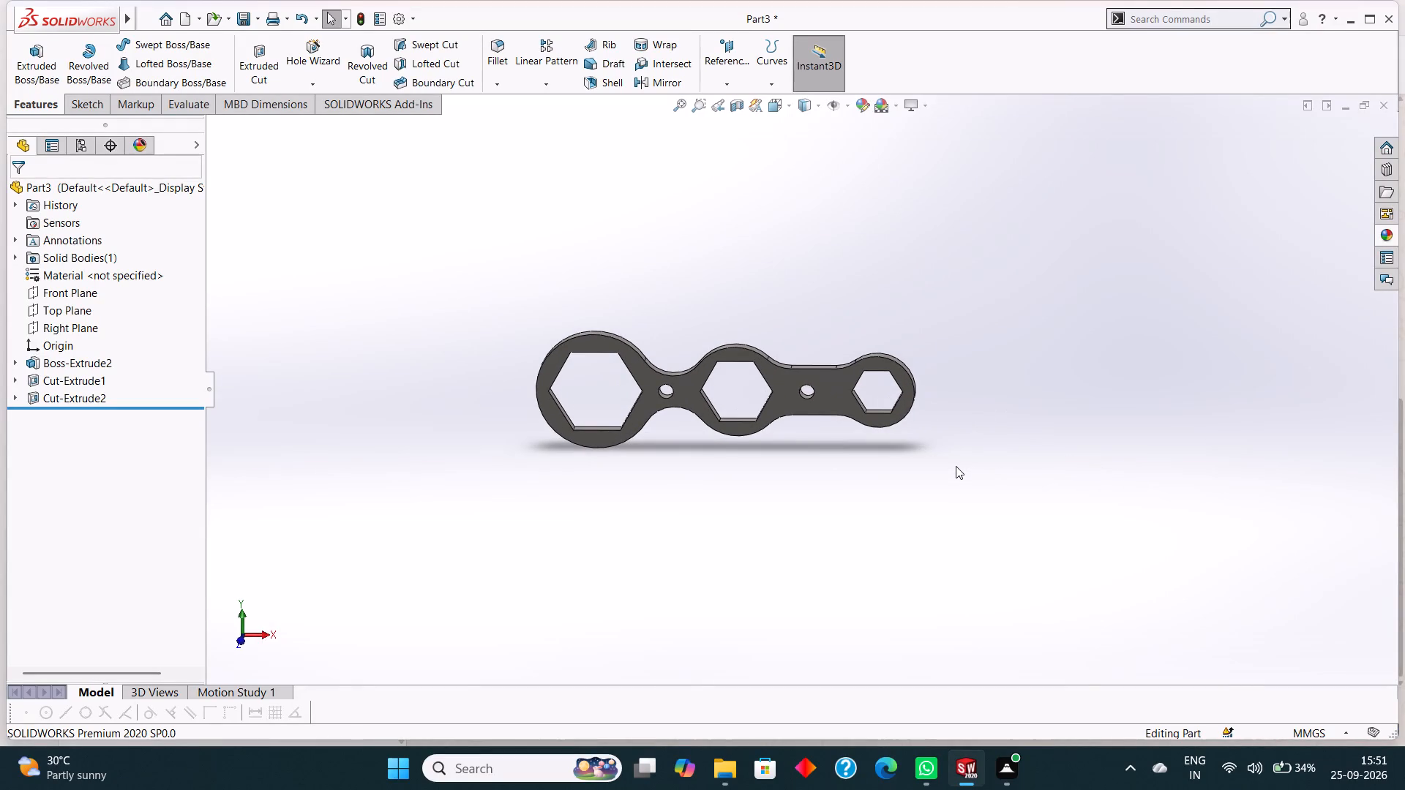
Save the part as "multi-size flat spanner" in SOLIDWORKS Part format in the tryfuji folder on the Desktop.
key(ctrl+s)
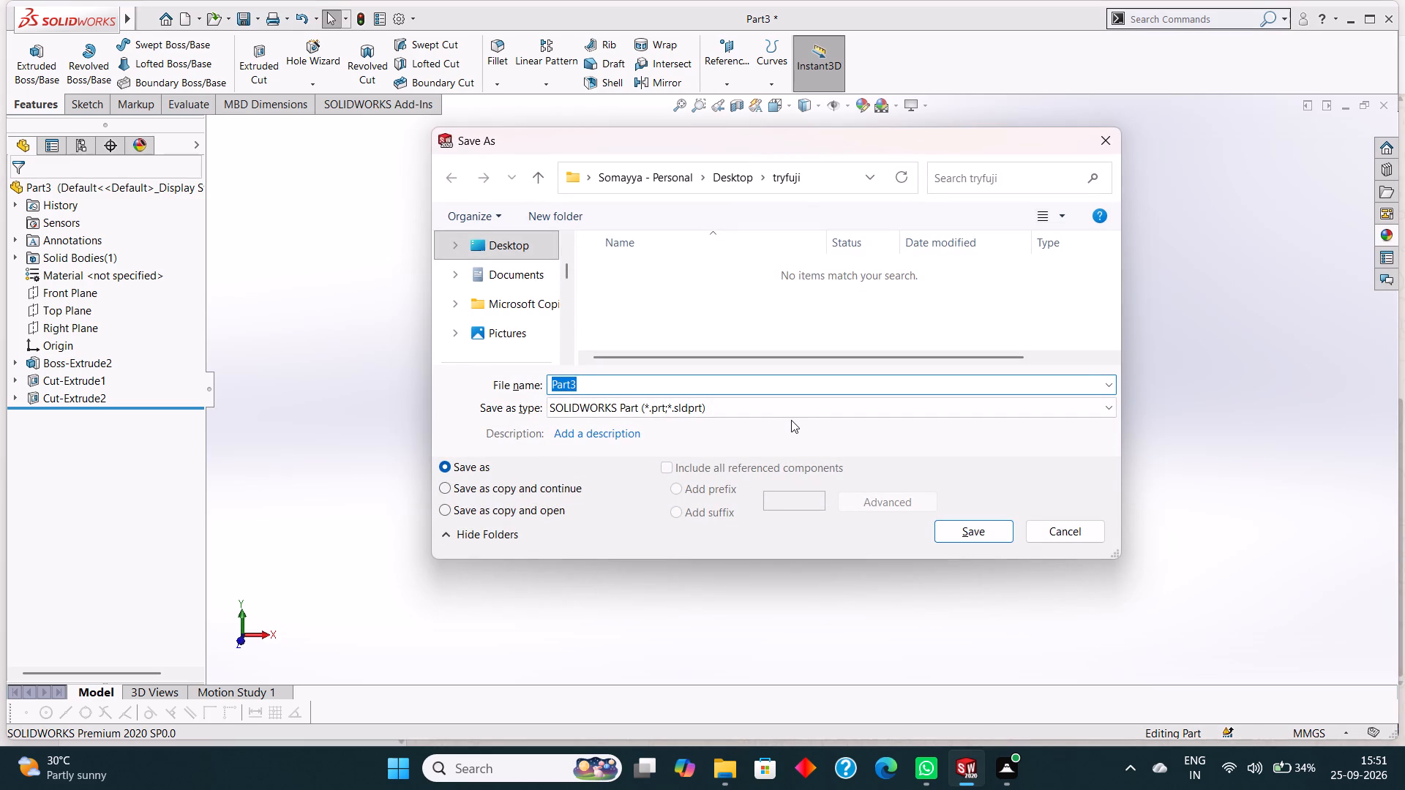
key(BackSpace)
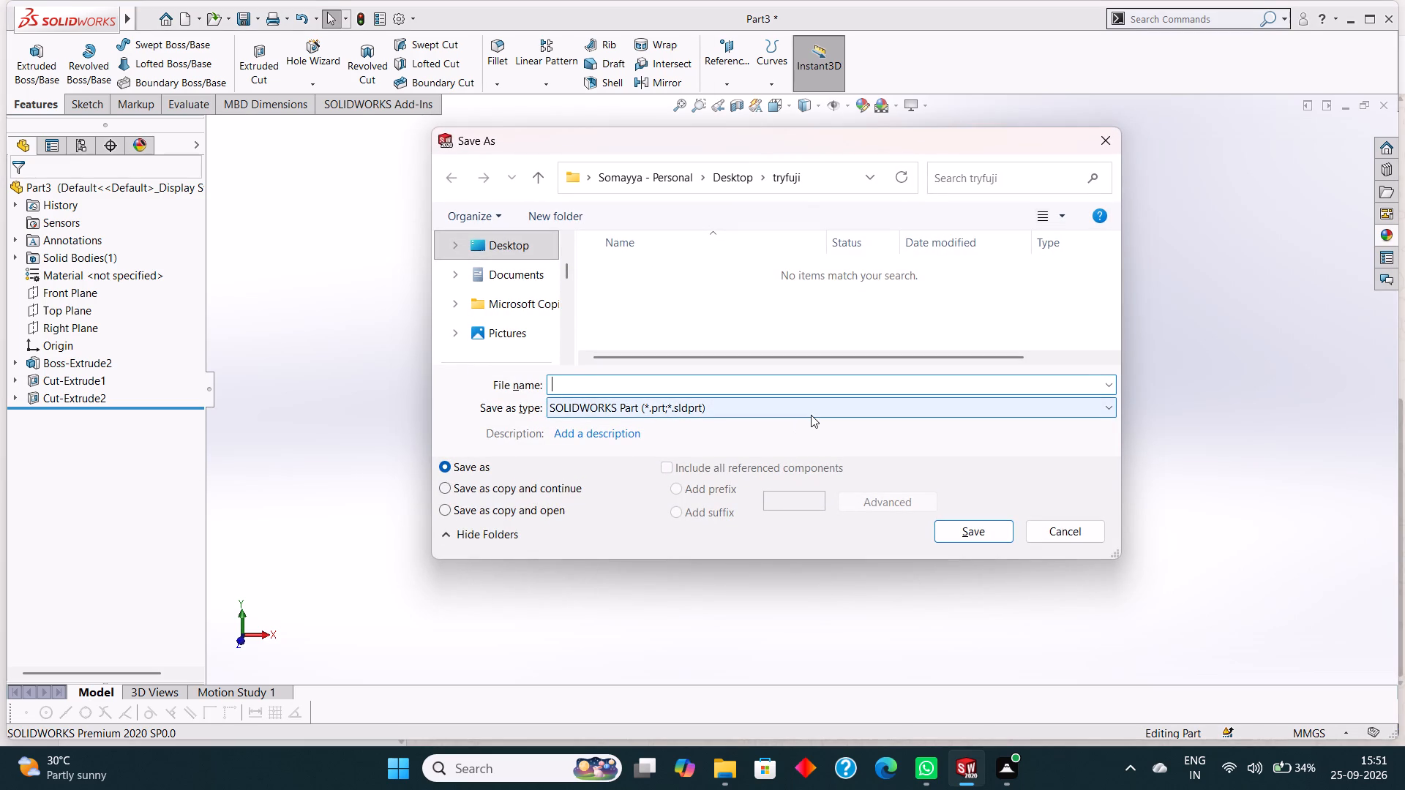
text(multi)
text(-si)
text(ze)
key(space)
text(flat)
key(space)
text(spanner)
key(Return)
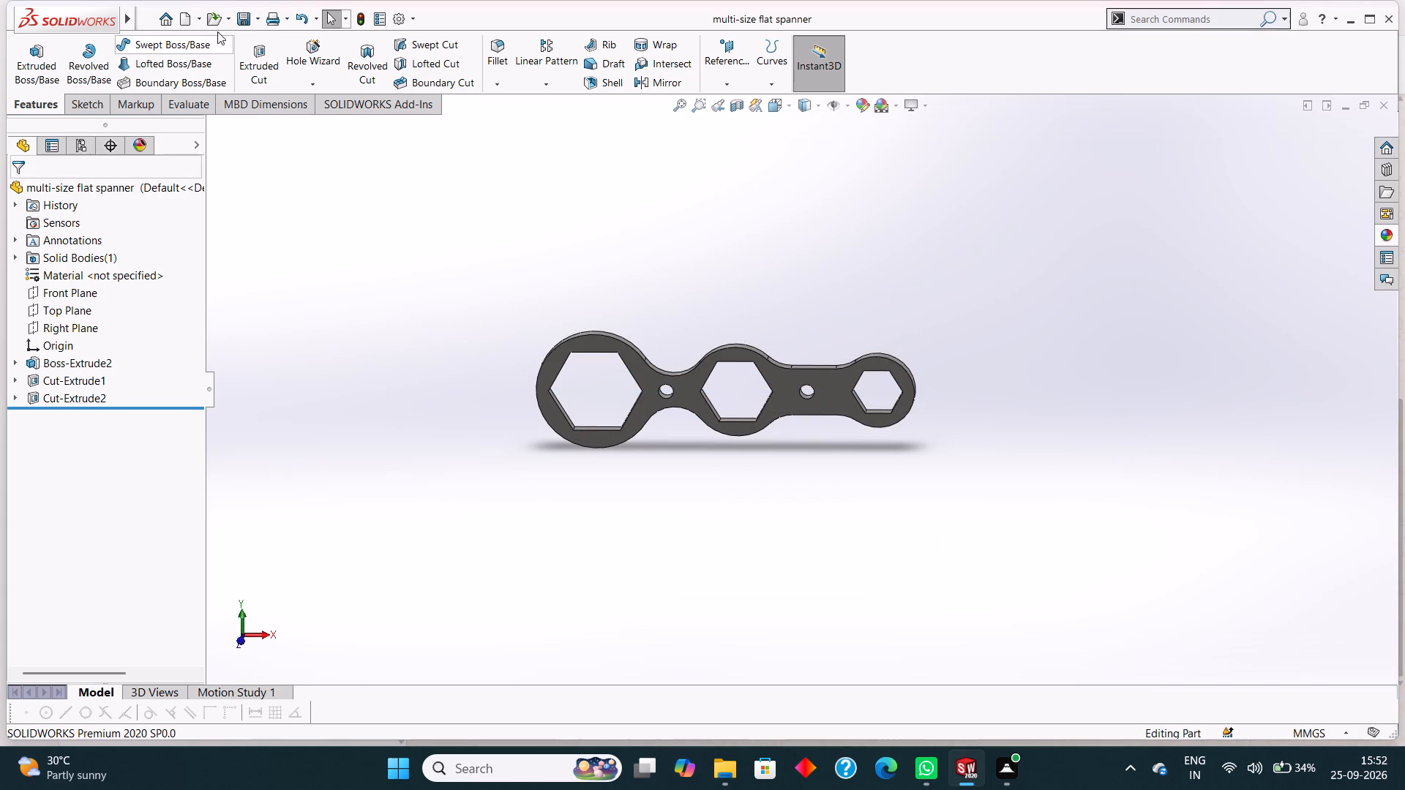
Save the spanner in Adobe Portable Document Format (*.pdf) as "multi-size flat spanner" in the tryfuji folder.
click(258, 22)
click(276, 53)
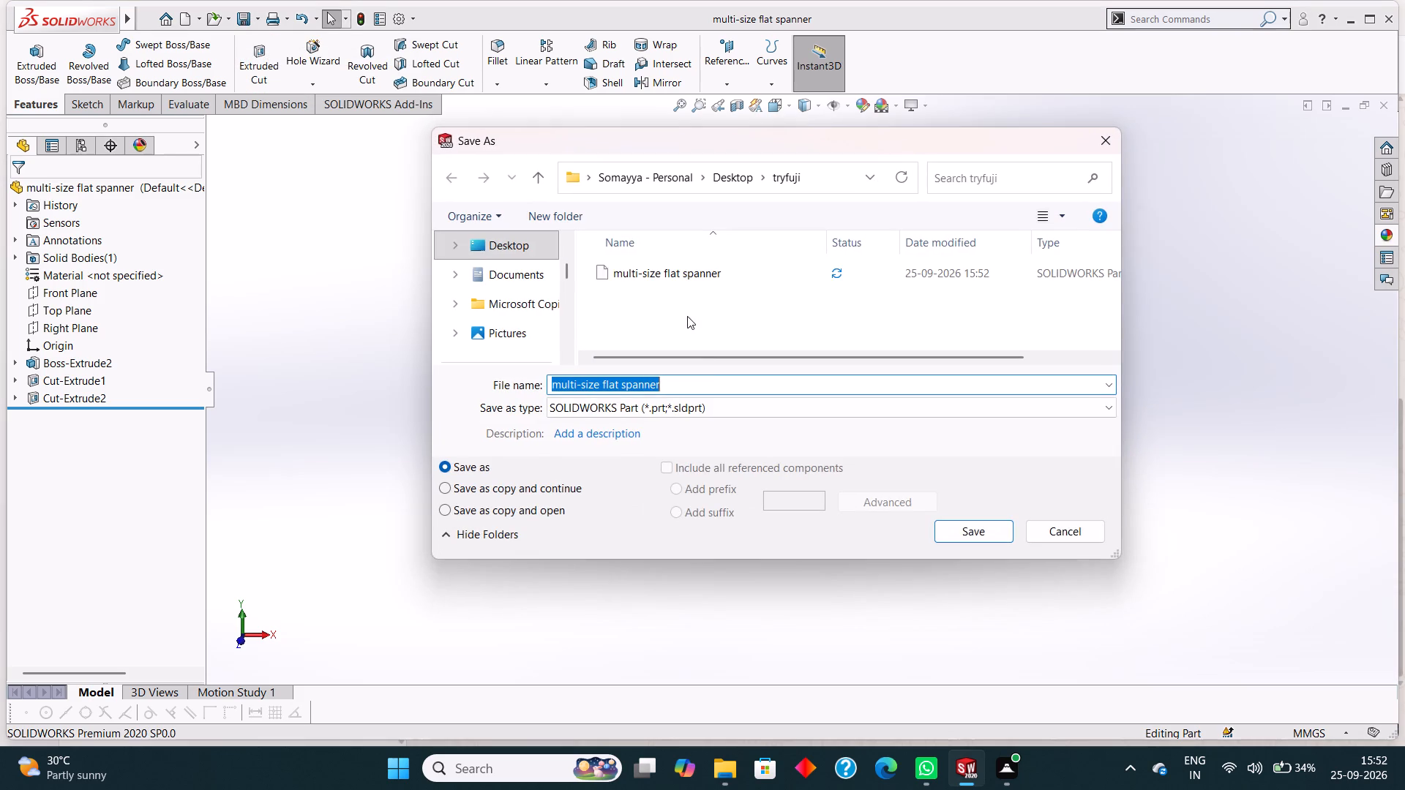
click(720, 411)
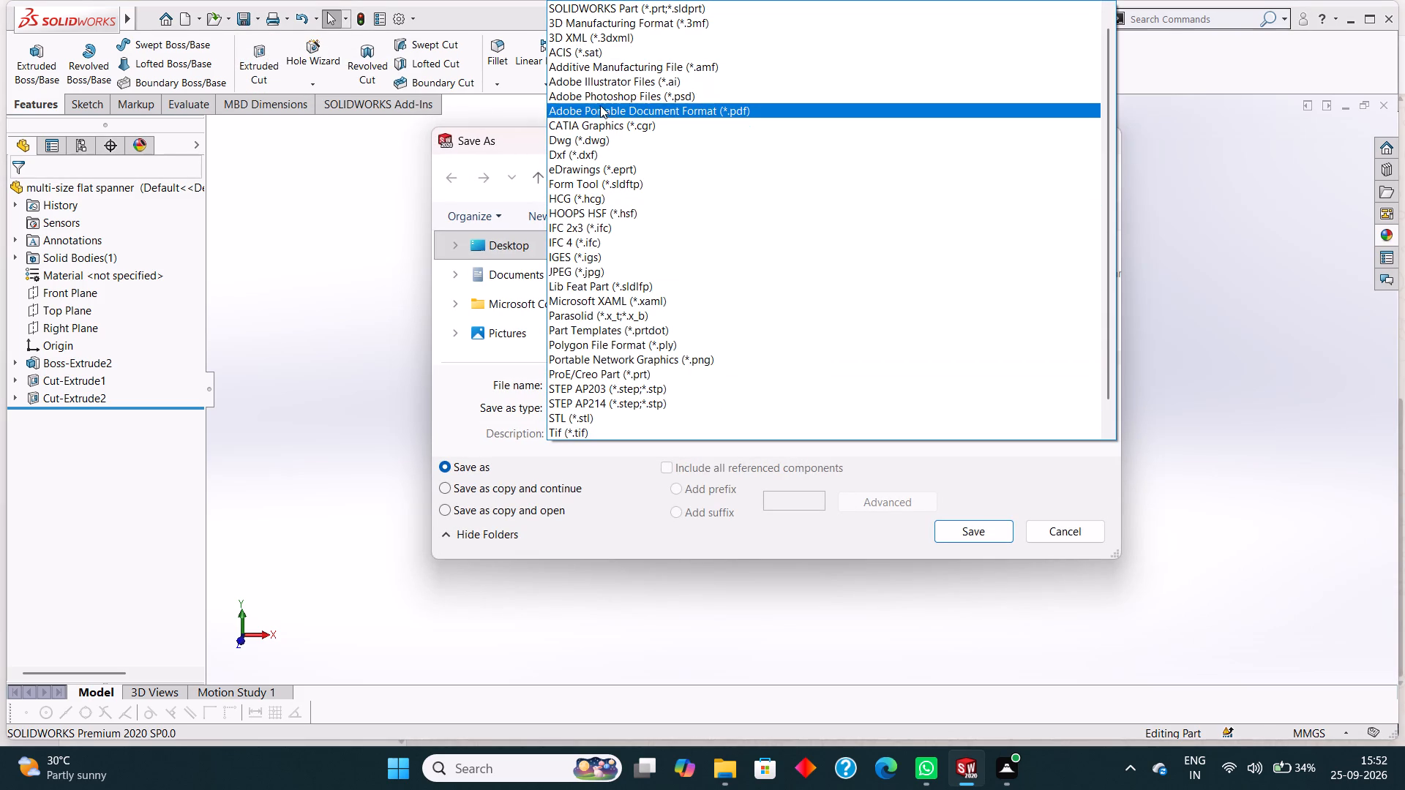
click(681, 110)
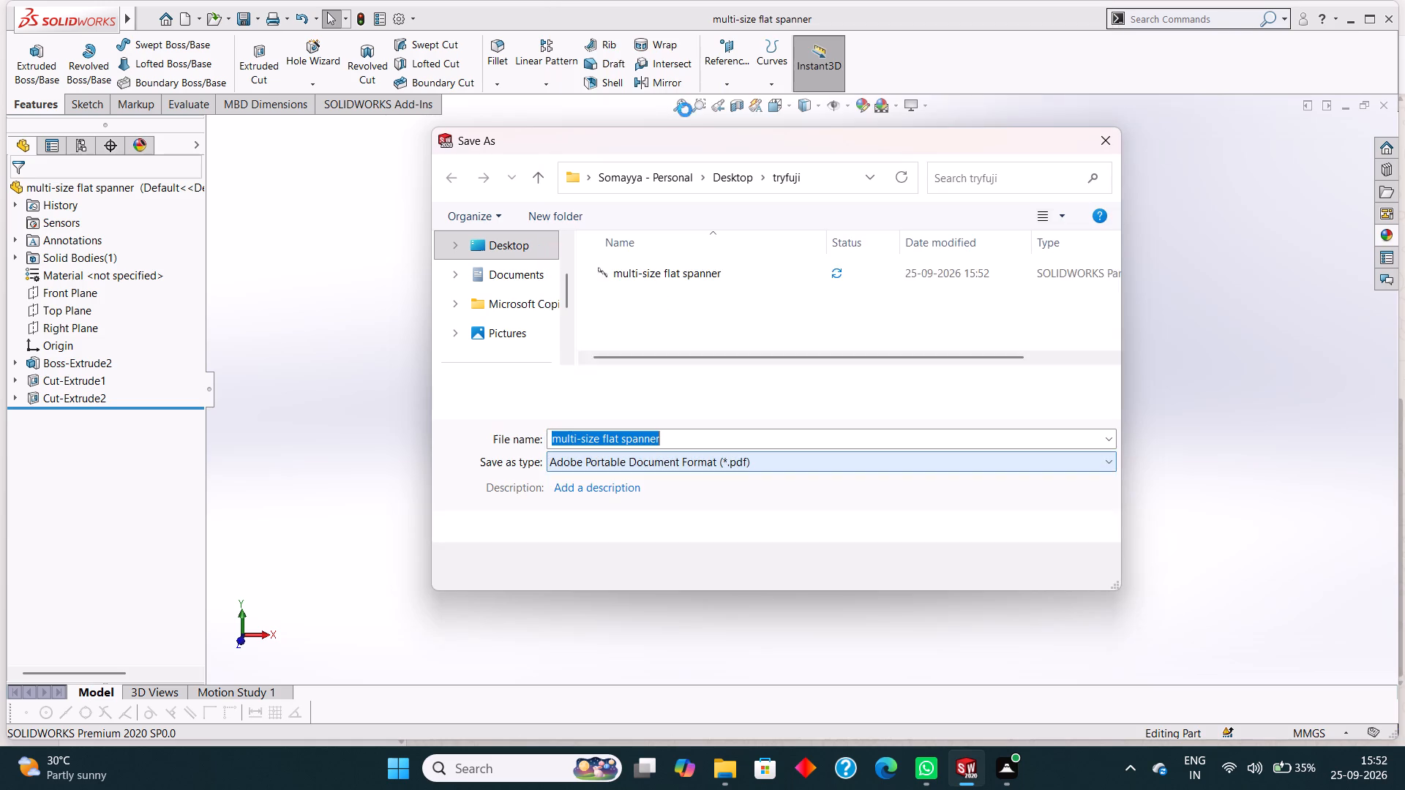
click(736, 440)
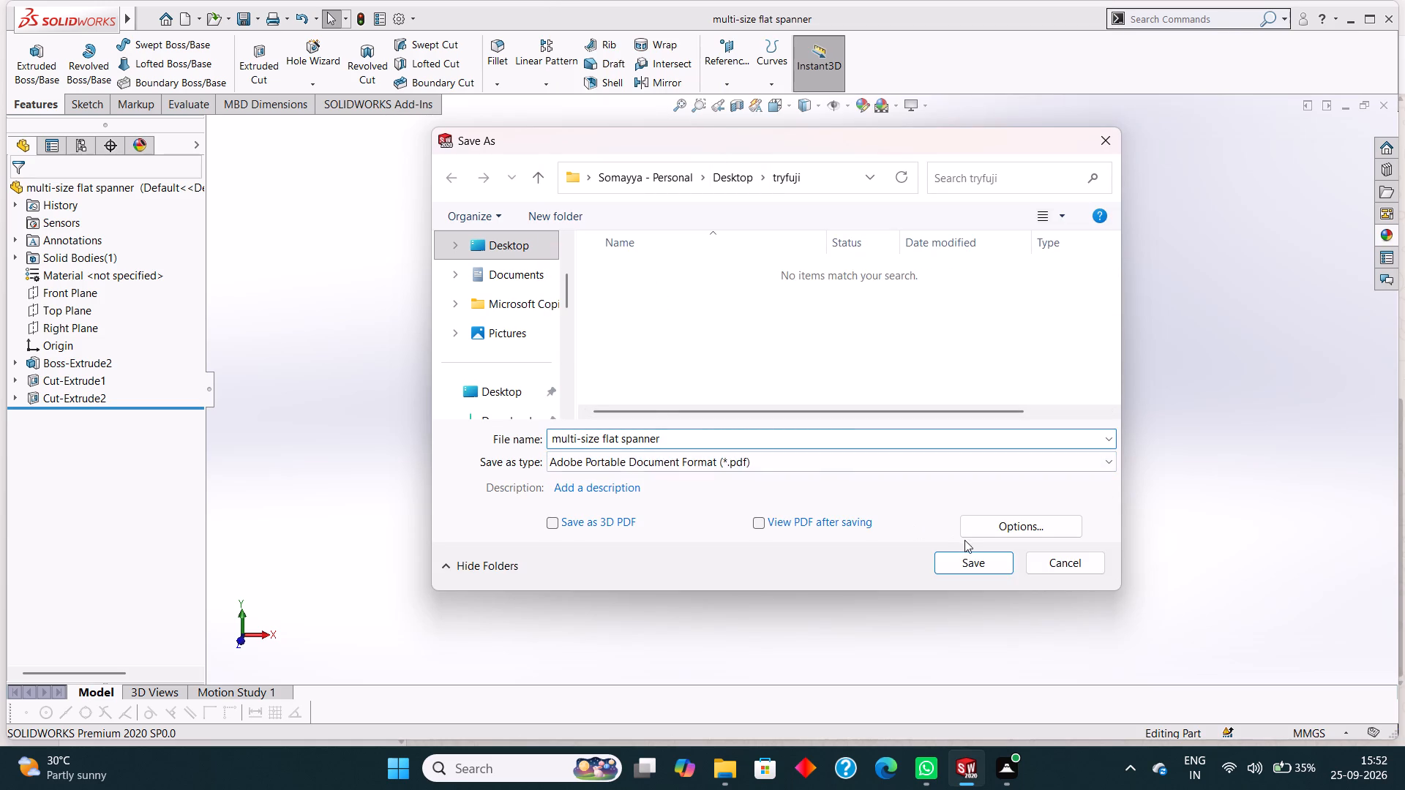
click(975, 562)
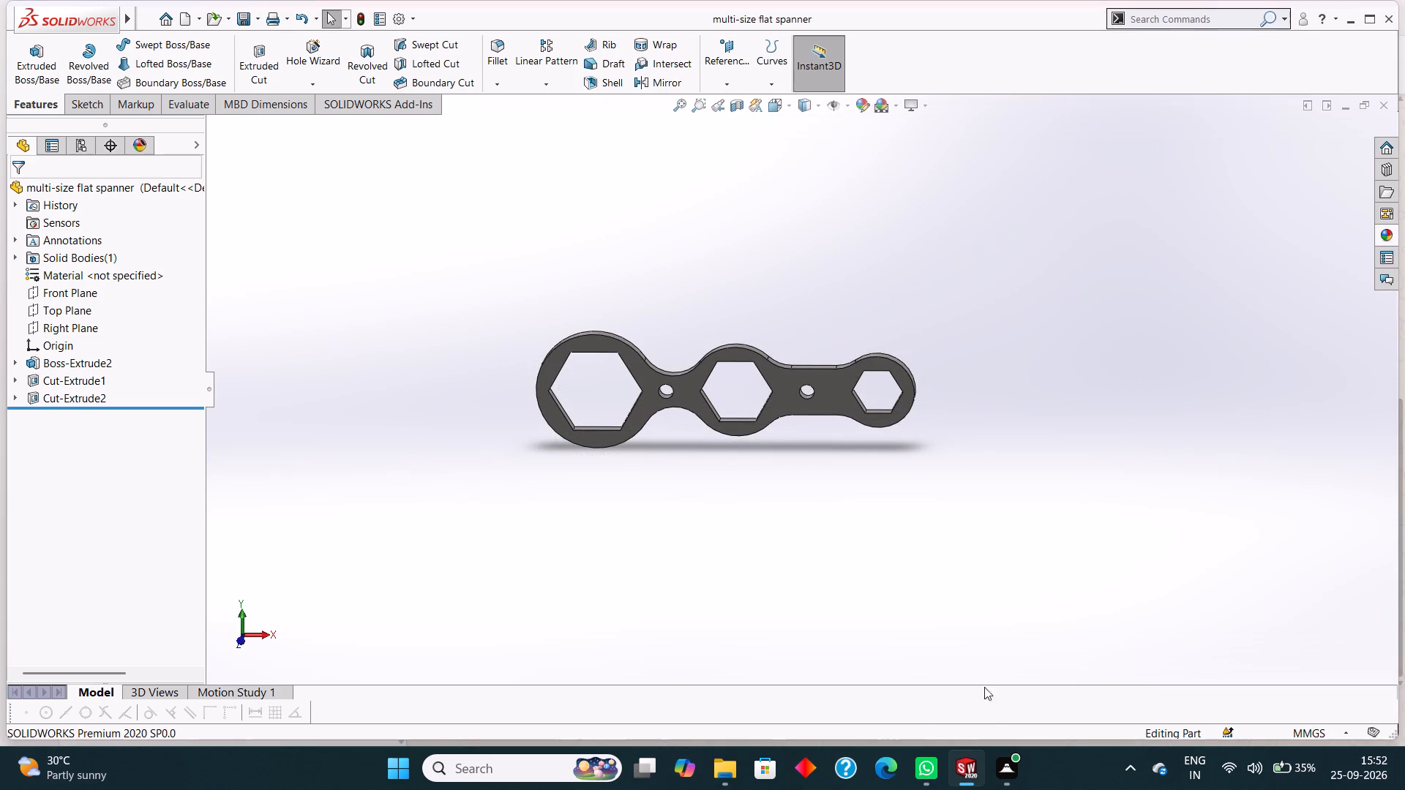